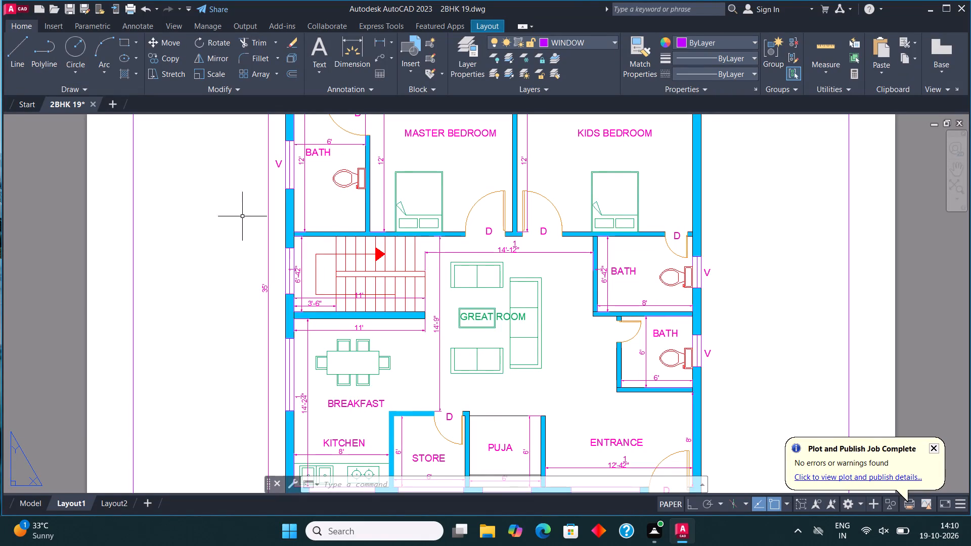
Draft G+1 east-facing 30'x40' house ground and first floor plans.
Close the 2BHK 19 drawing and save its changes.
left_click(88, 105)
left_click(91, 103)
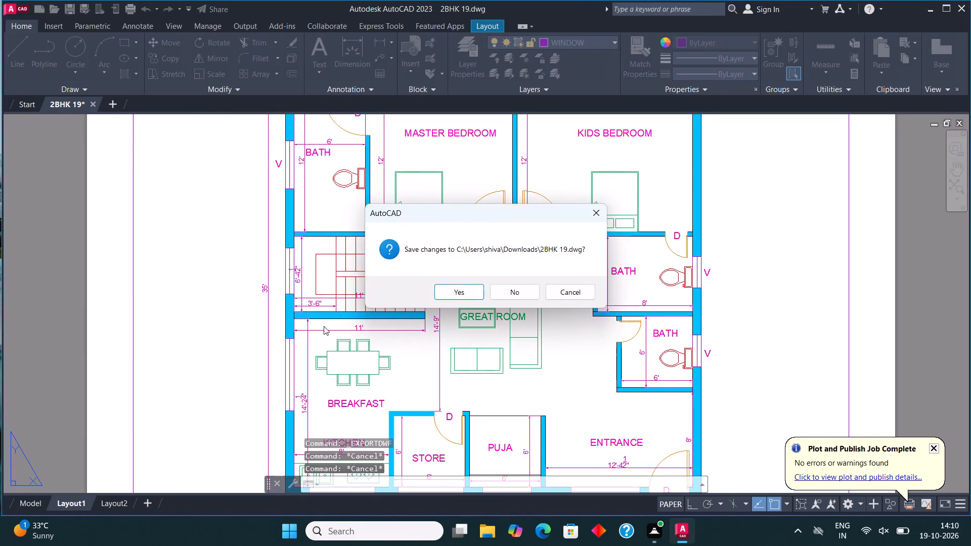
left_click(477, 291)
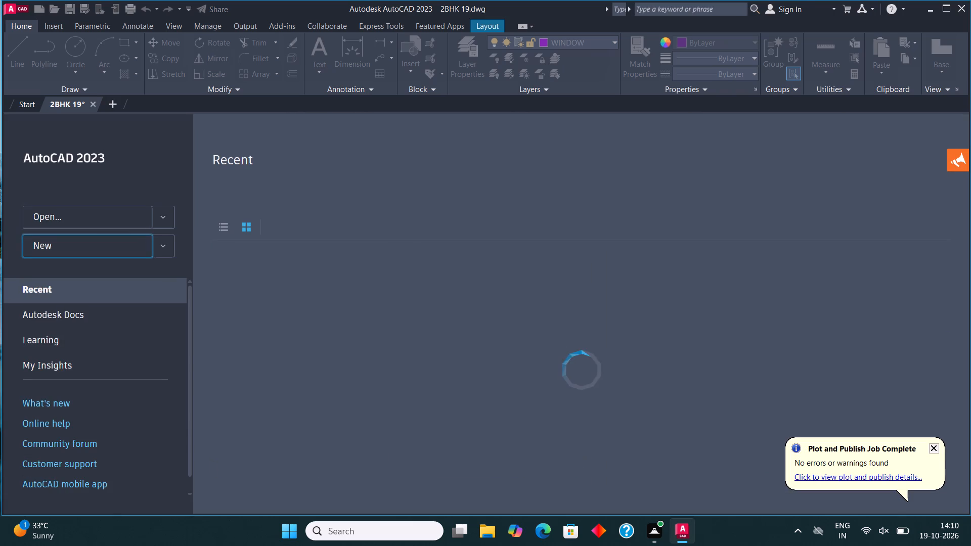
Create a new blank drawing and turn off its grid display.
left_click(108, 249)
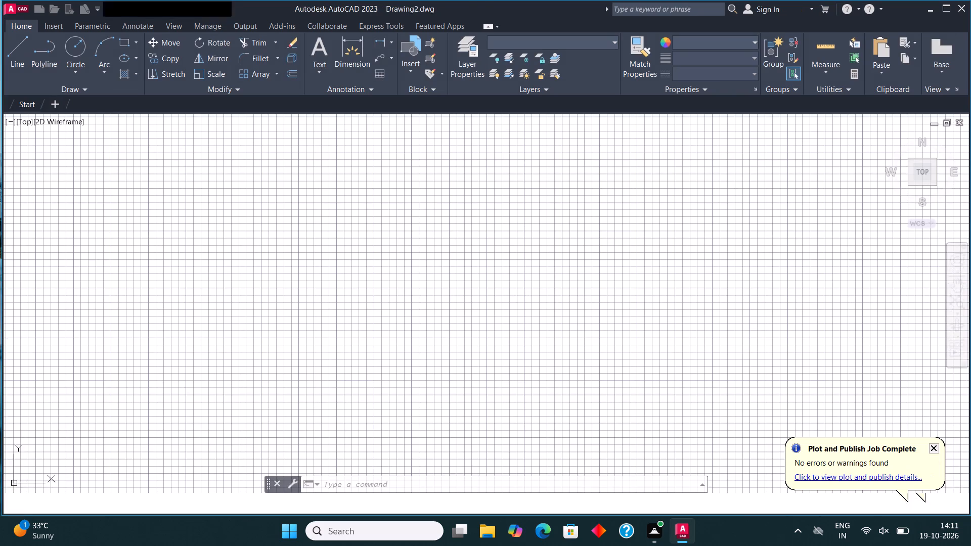
key("F7")
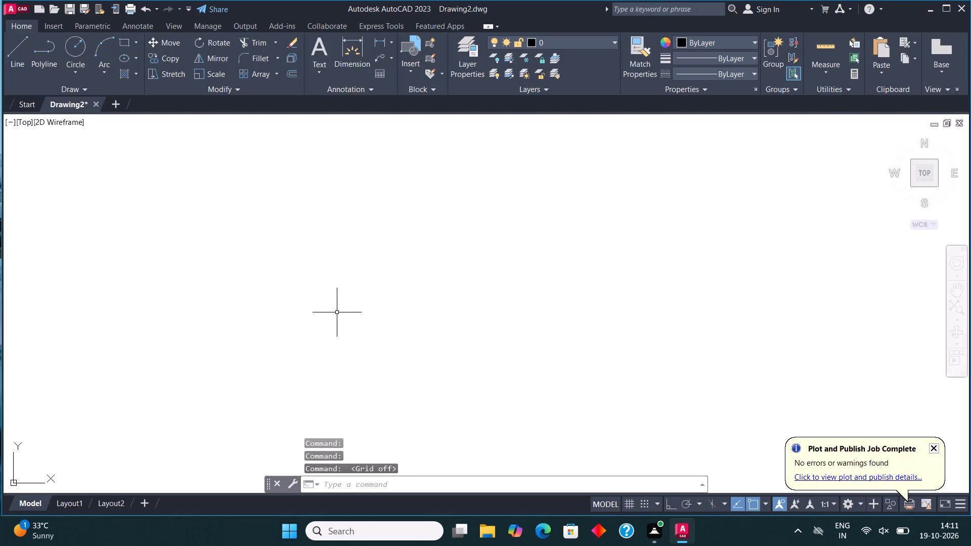
Open the program Options, view the Open and Save settings, and accept them.
type("OP")
key("Return")
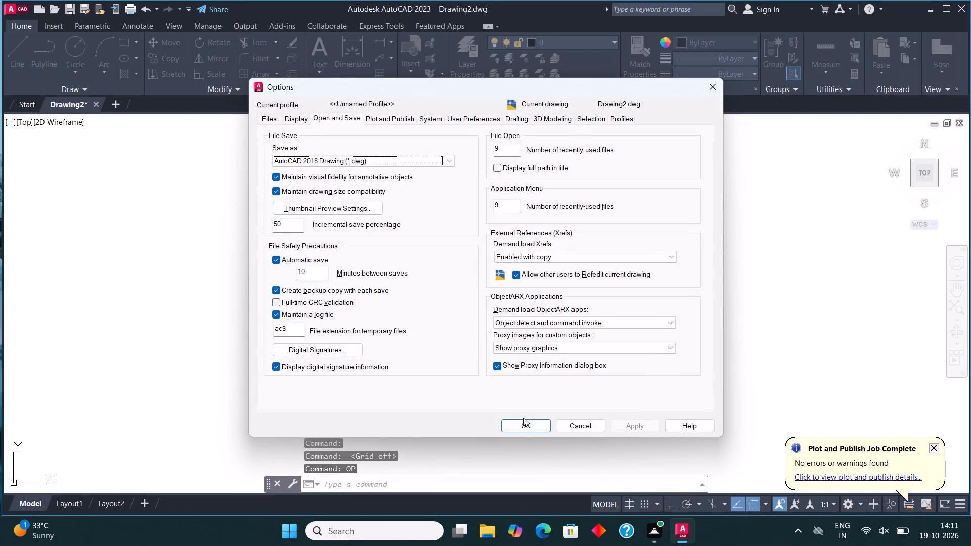
left_click(525, 424)
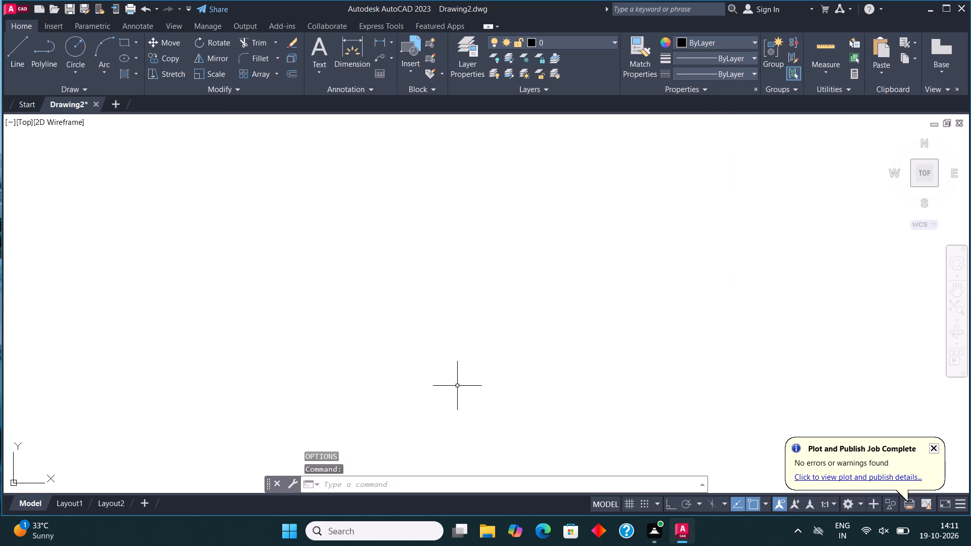
Configure the drawing units to Architectural length with 0'-0" precision and an insertion scale in inches.
type("UN")
key("Return")
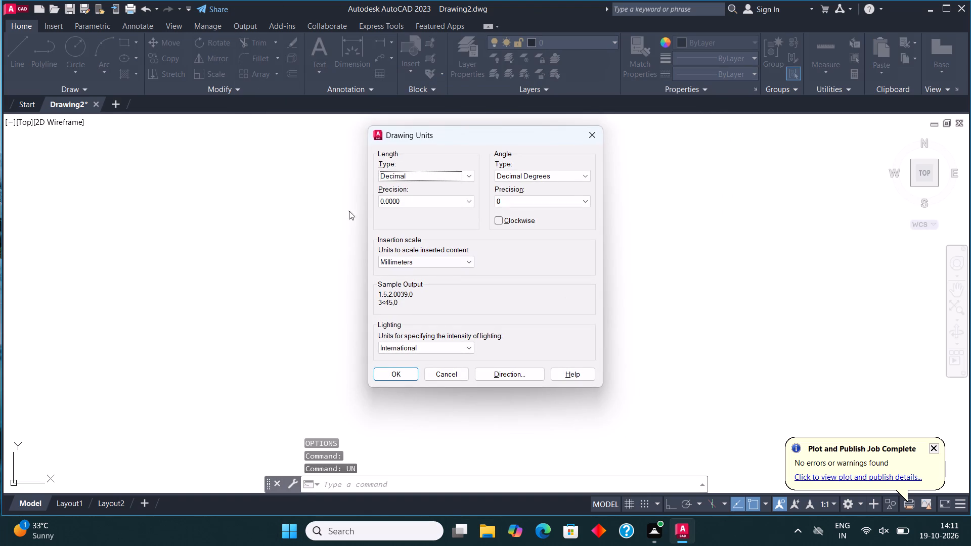
left_click(429, 174)
left_click(418, 189)
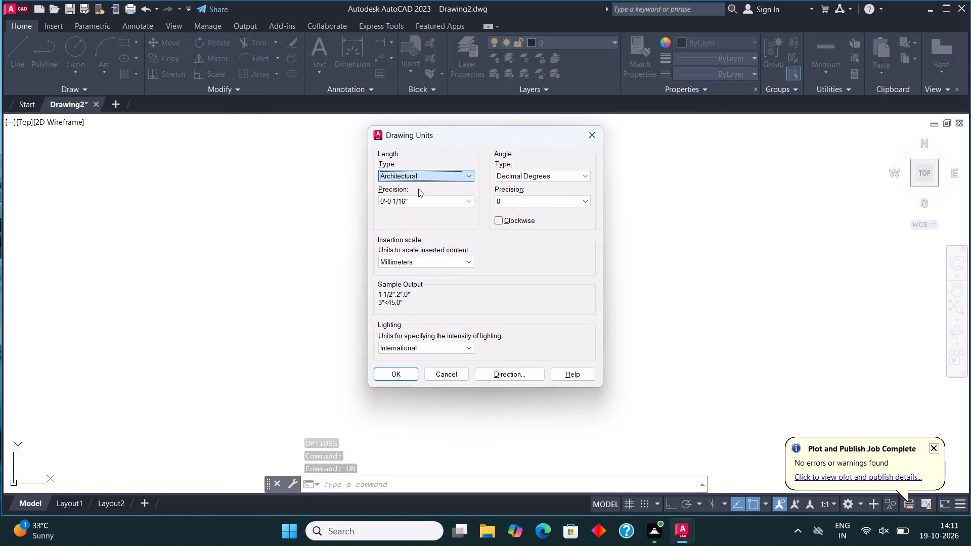
left_click(419, 194)
left_click(418, 199)
left_click(401, 212)
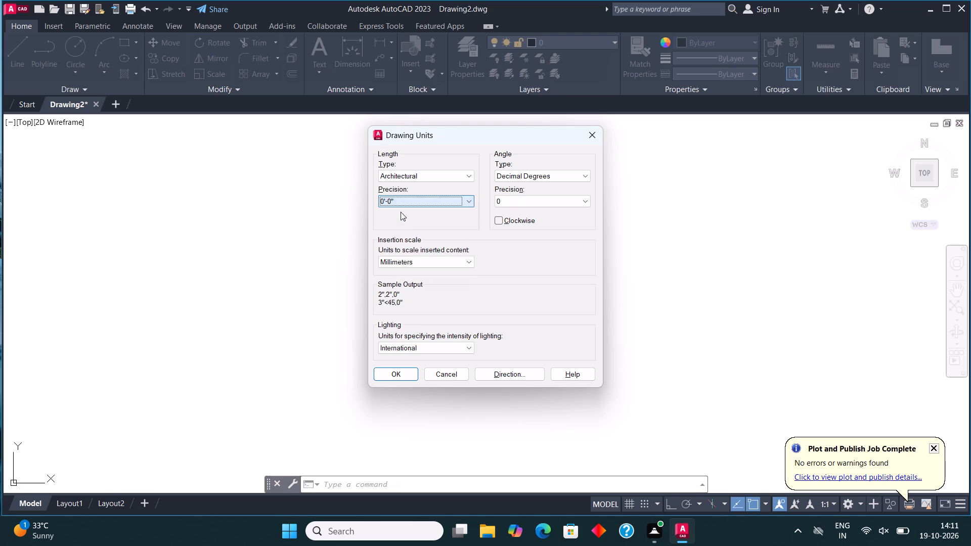
left_click(411, 259)
left_click(408, 281)
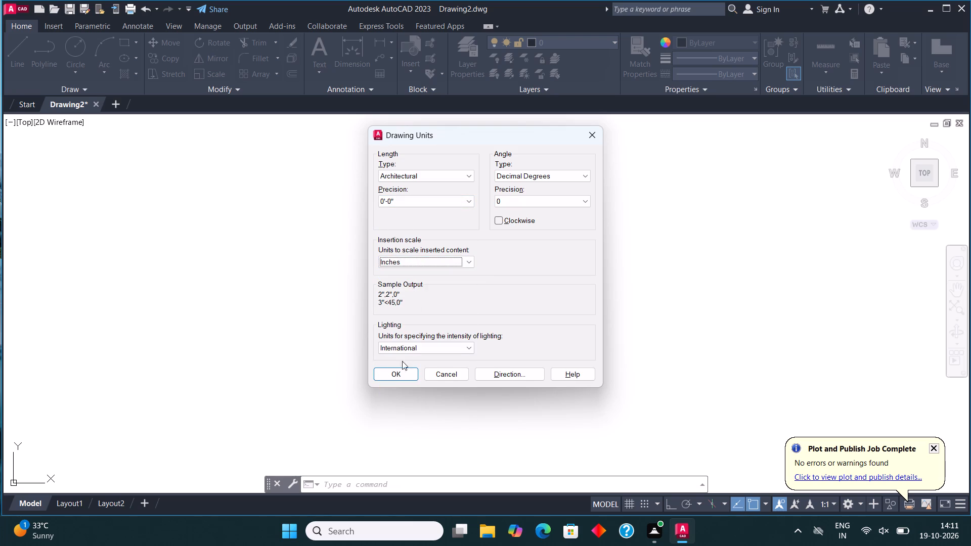
left_click(398, 368)
Modify the ISO-25 dimension style's primary units to Architectural format with 0'-0" precision.
type("DIM")
left_click(359, 380)
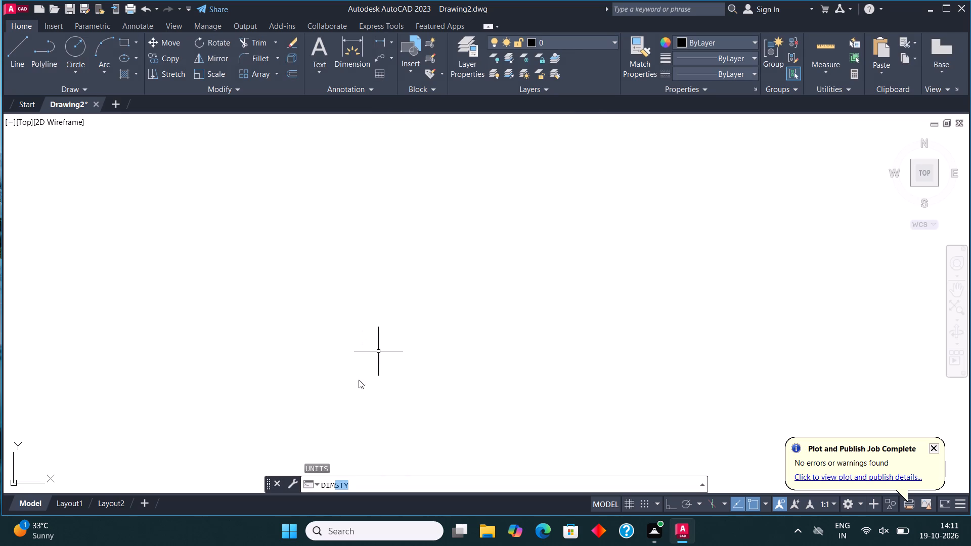
left_click(615, 232)
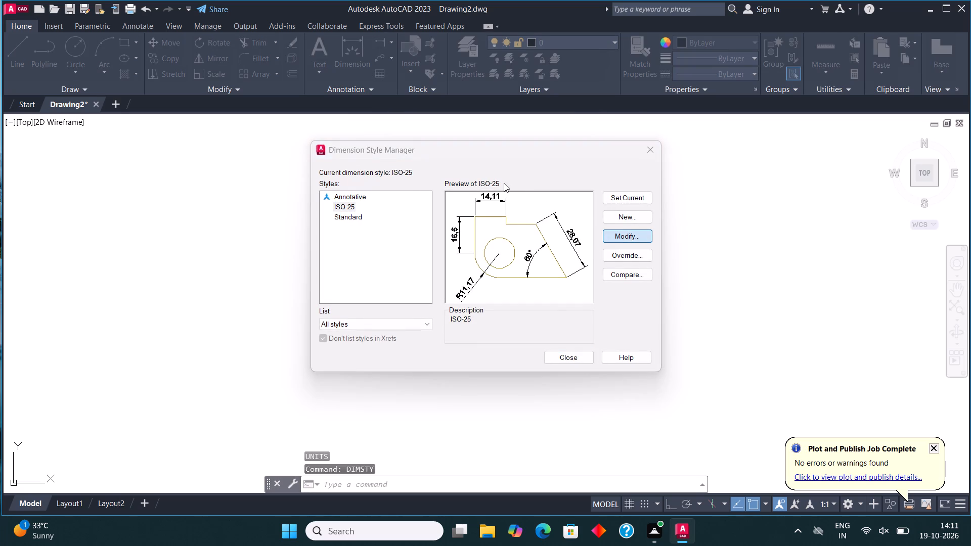
left_click(459, 121)
left_click(430, 147)
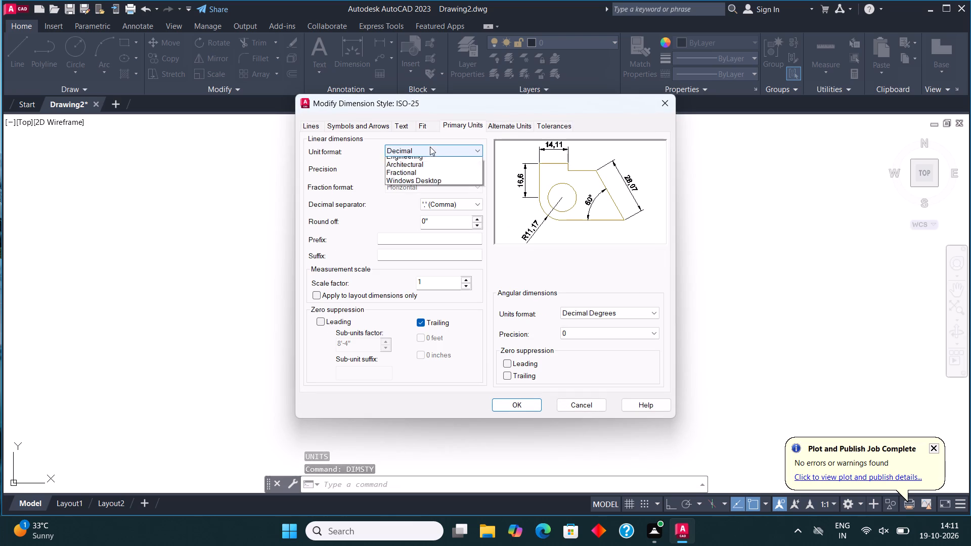
left_click(427, 182)
left_click(422, 167)
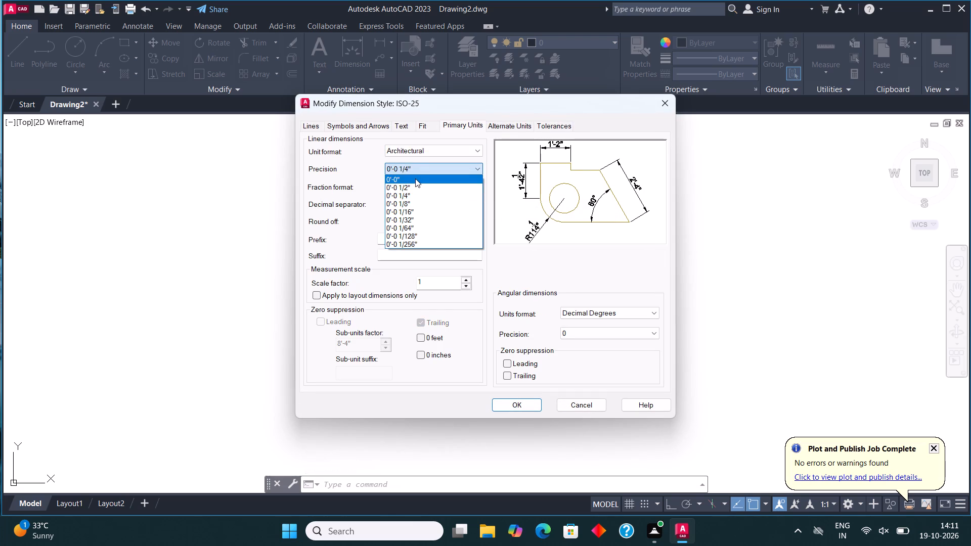
left_click(415, 178)
Set the ISO-25 dimension text height to 5" and make the style current.
left_click(405, 128)
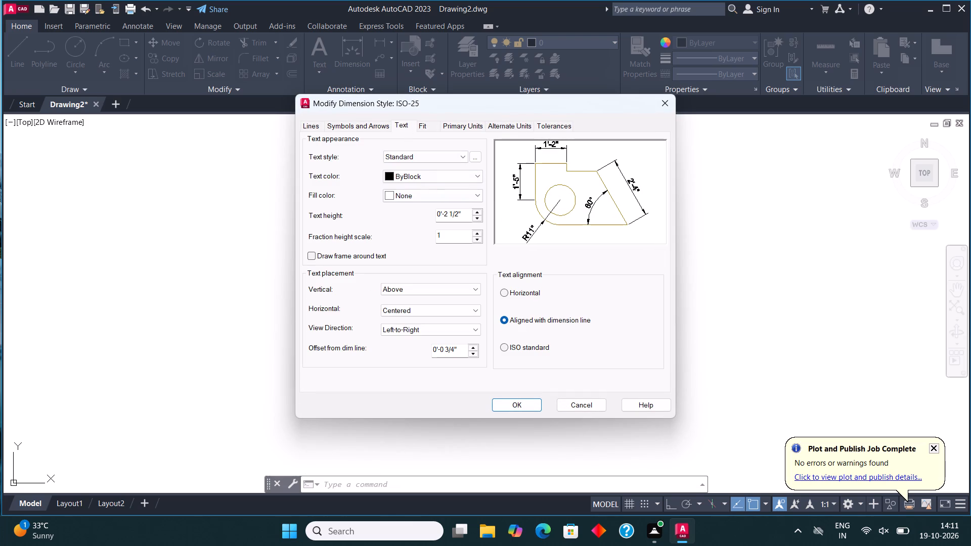
left_click_drag(462, 215, 421, 225)
type("5\"")
left_click(515, 406)
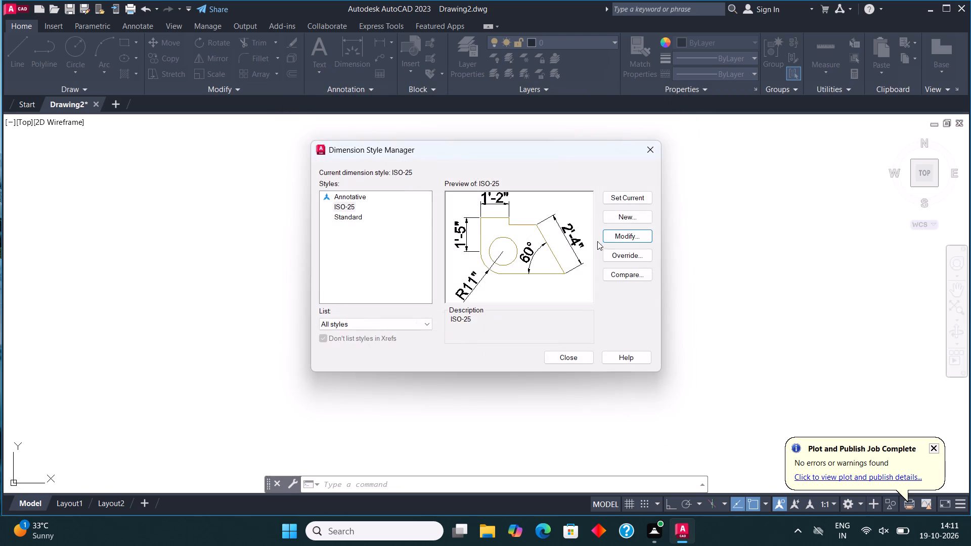
left_click(621, 195)
left_click(566, 362)
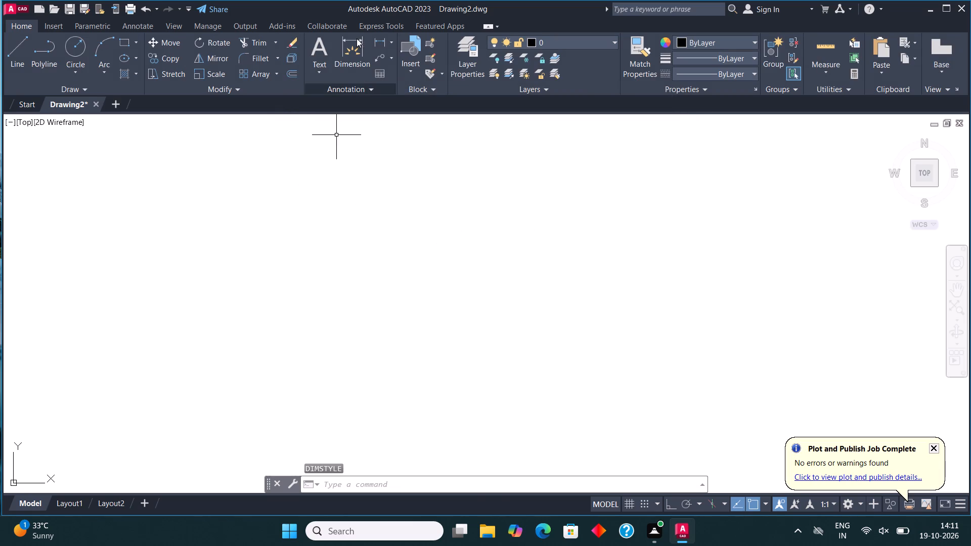
Turn on Ortho mode.
key("F8")
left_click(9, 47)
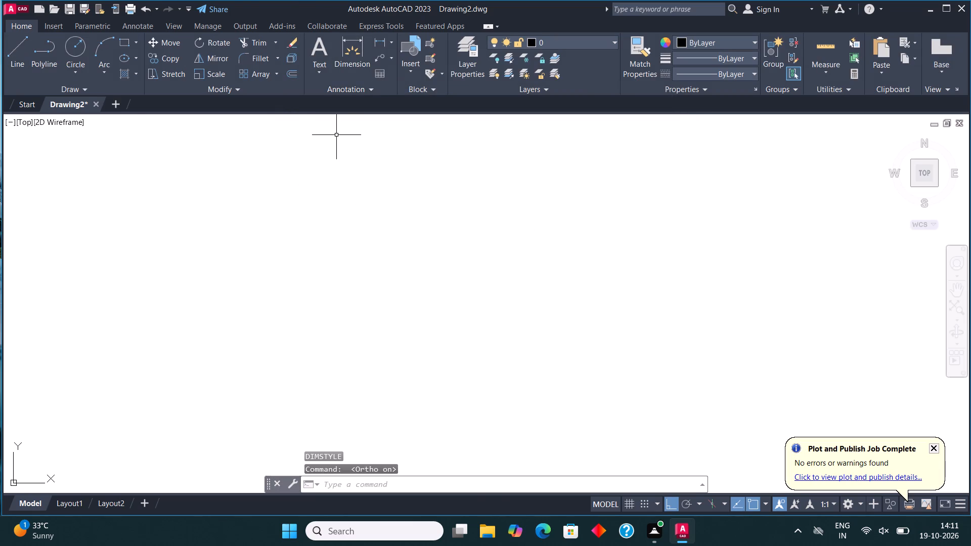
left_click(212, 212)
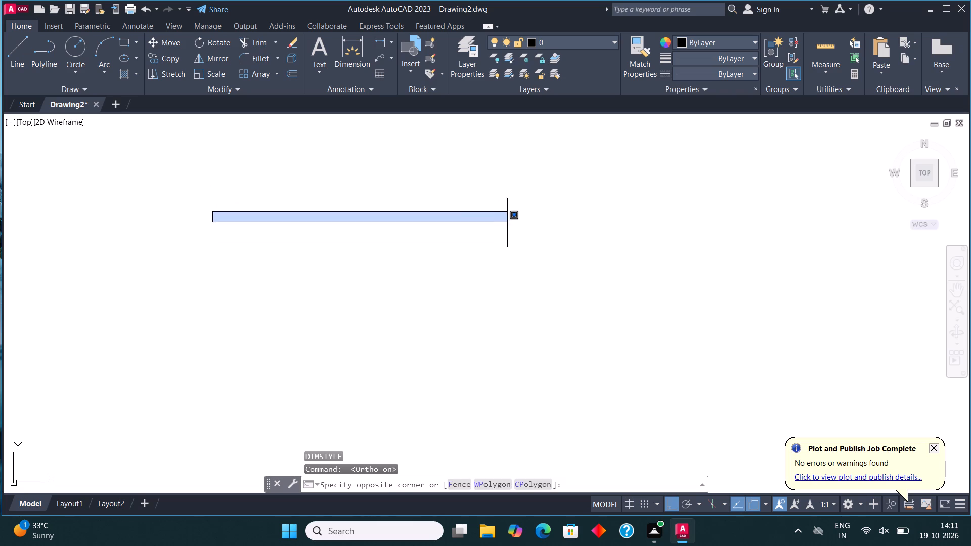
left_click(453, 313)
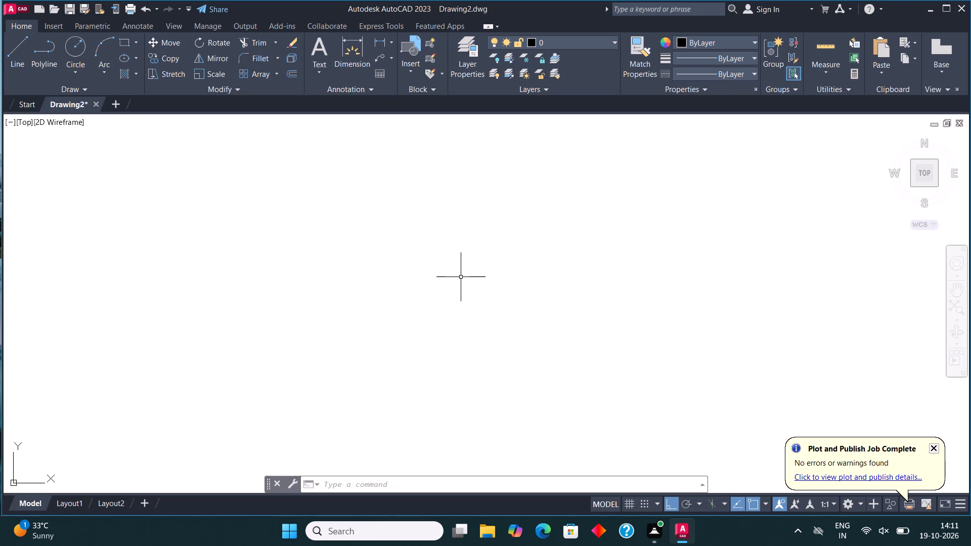
Draw a closed rectangular plot outline with lines, 30' wide and 40' high.
left_click(17, 50)
left_click(279, 224)
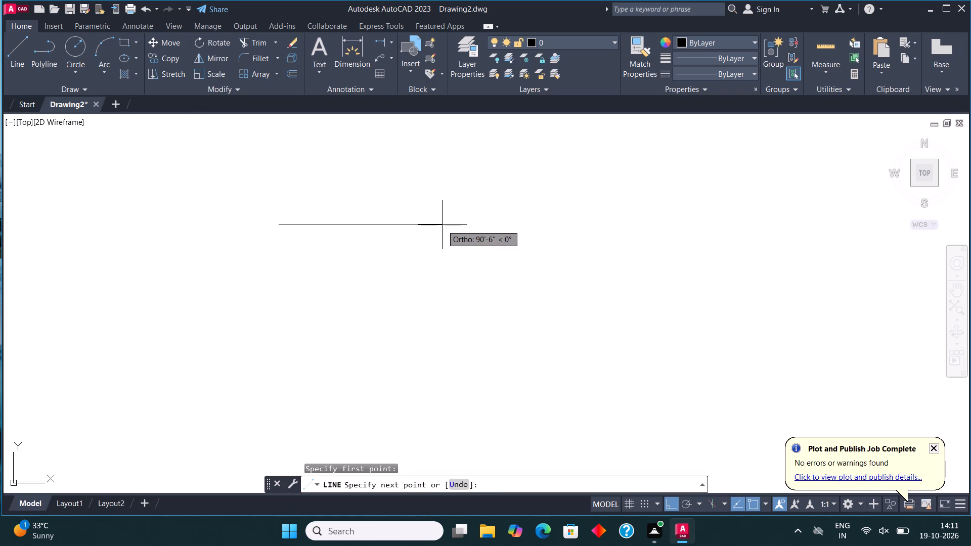
type("30'")
key("Return")
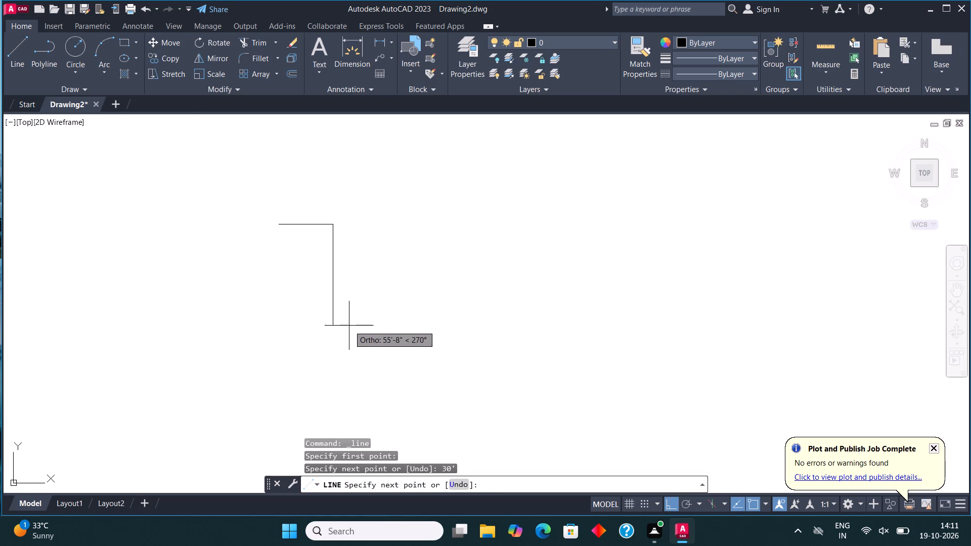
type("40'")
key("Return")
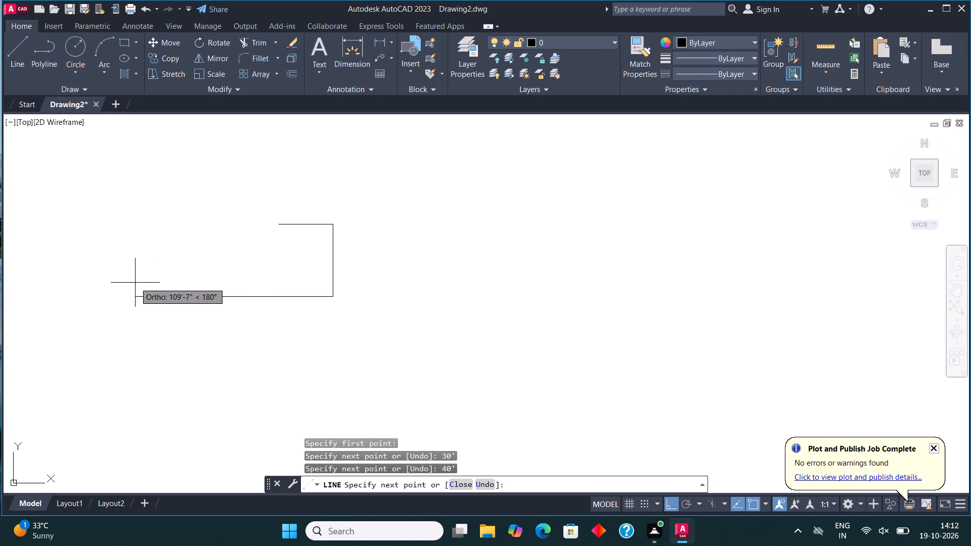
type("30'")
key("Return")
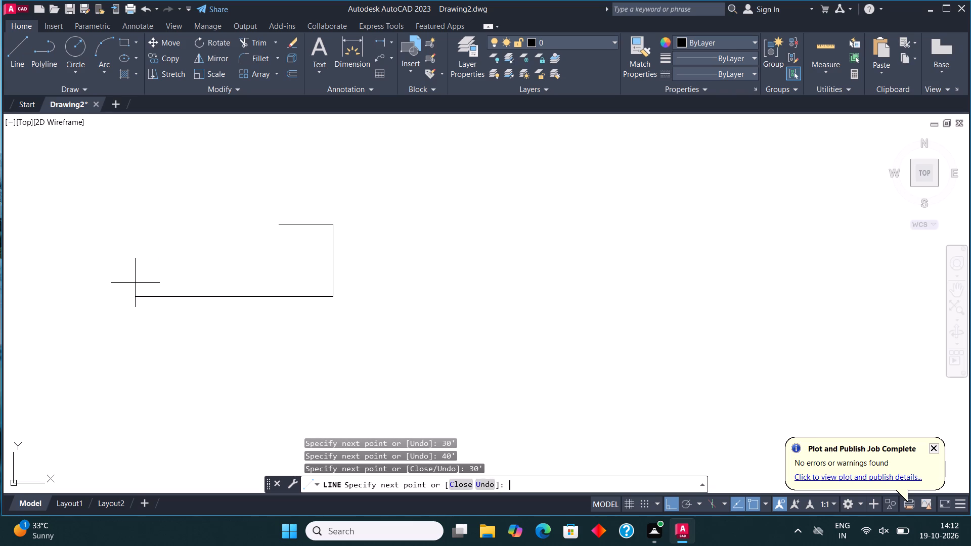
left_click(277, 225)
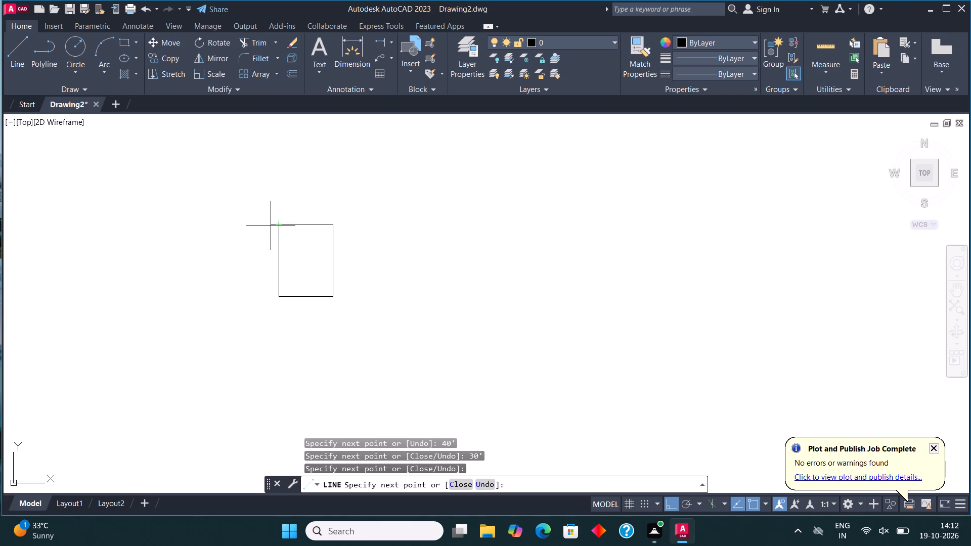
key("Escape")
Draw a rectangle over the plot outline, from its lower-left corner to its upper-right corner.
scroll(272, 238, "down", 1)
middle_click_drag(272, 249, 415, 280)
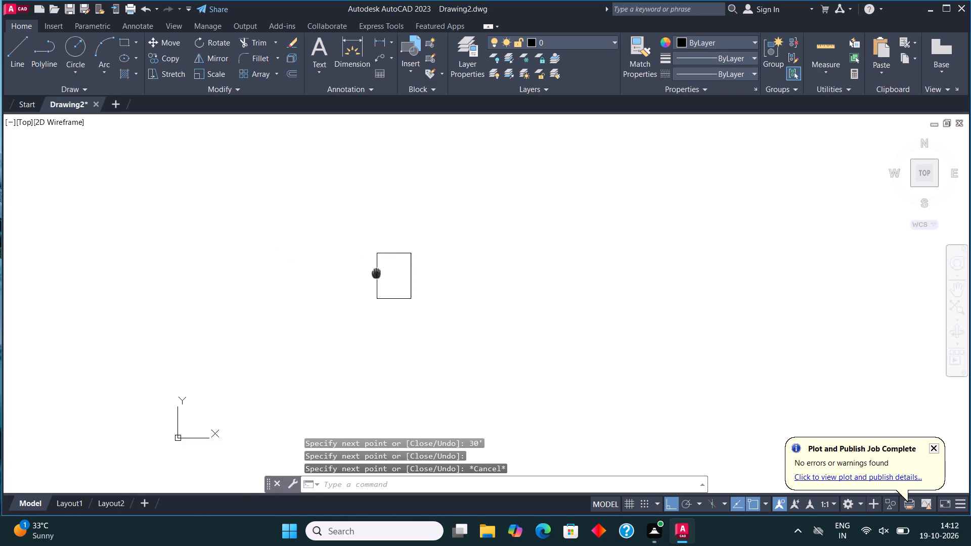
middle_click_drag(415, 280, 436, 283)
scroll(436, 283, "up", 2)
scroll(511, 297, "up", 1)
middle_click_drag(501, 292, 314, 282)
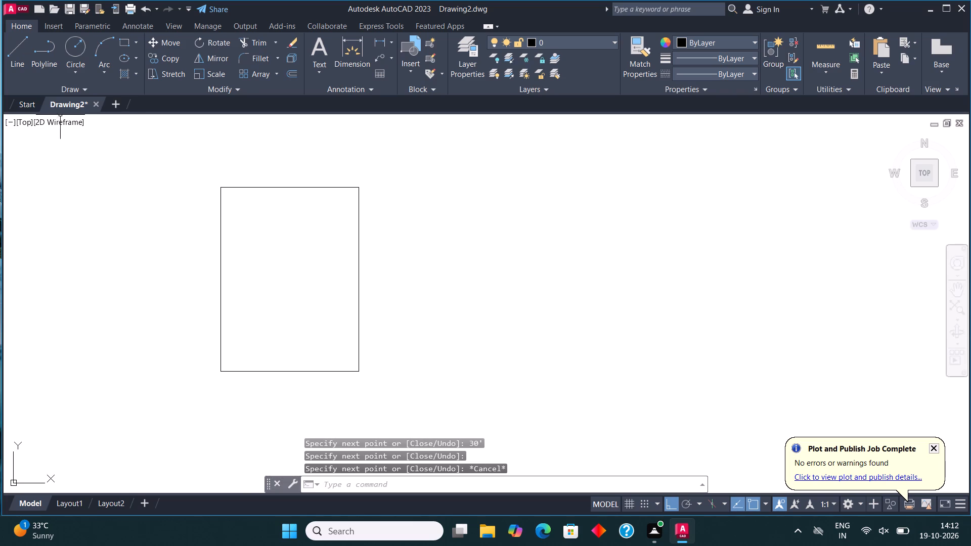
left_click(122, 42)
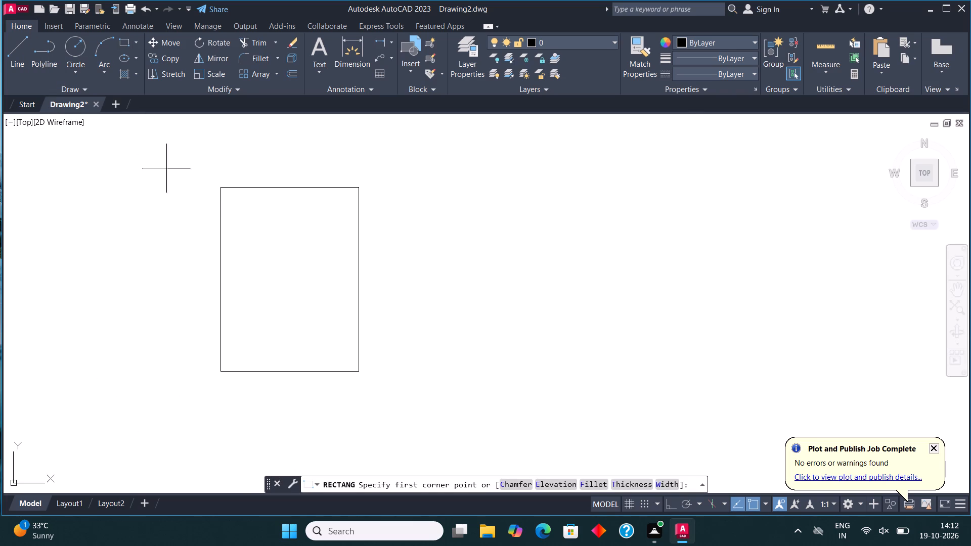
left_click(221, 374)
left_click(360, 186)
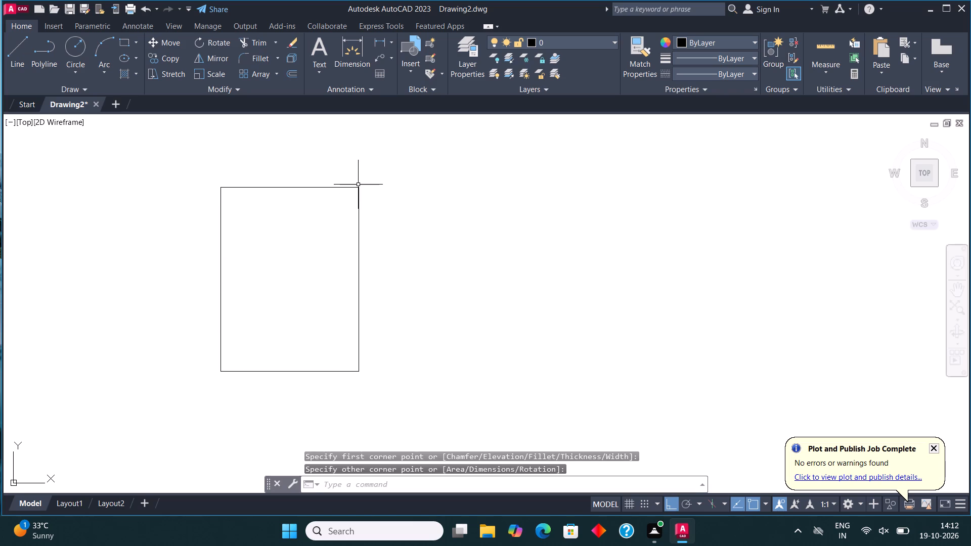
Offset the outline rectangle 9" inward to form the outer wall thickness.
left_click(295, 188)
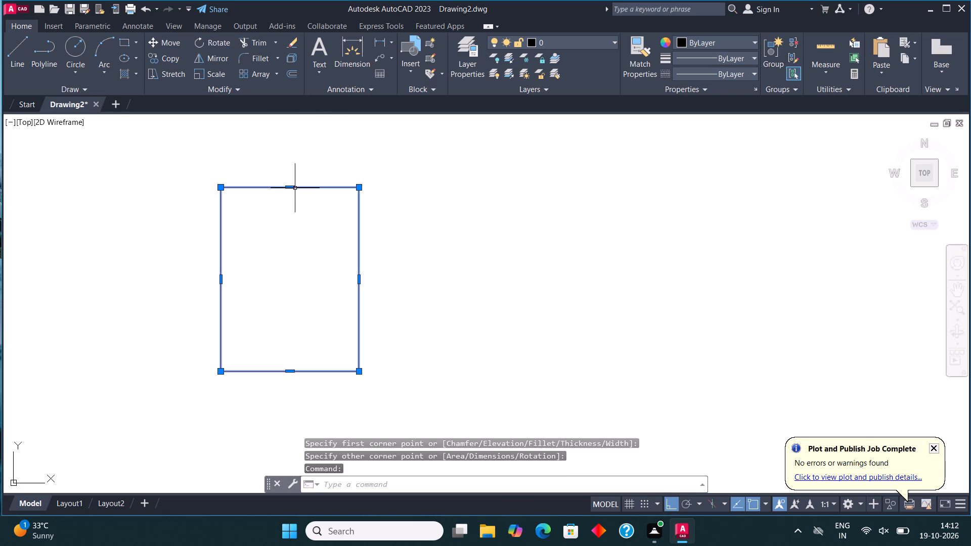
left_click(289, 73)
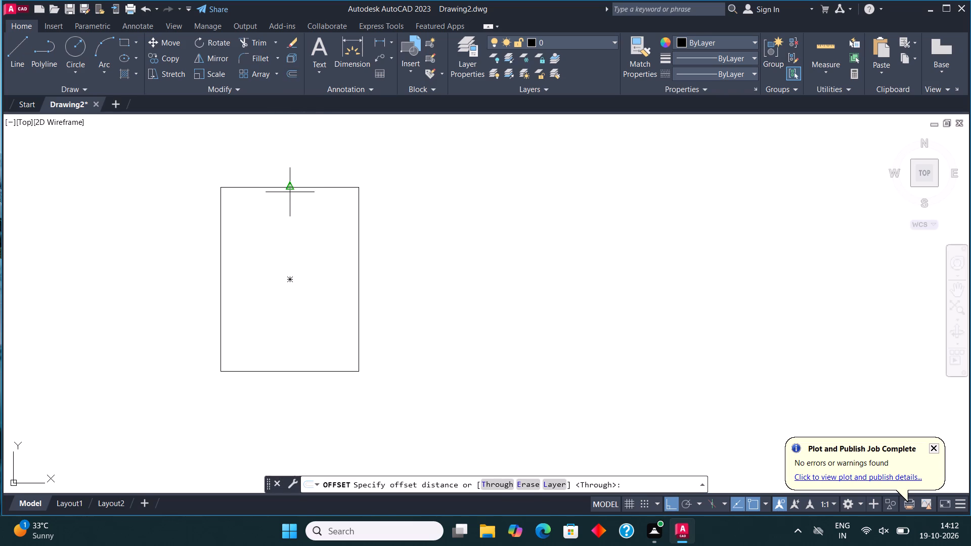
left_click(288, 187)
type("9\"")
key("Return")
left_click(272, 268)
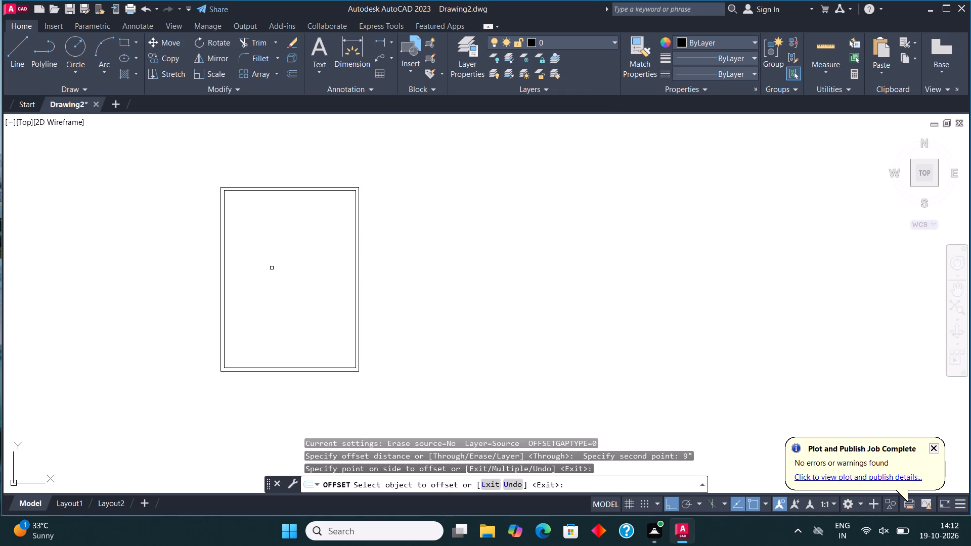
key("Escape")
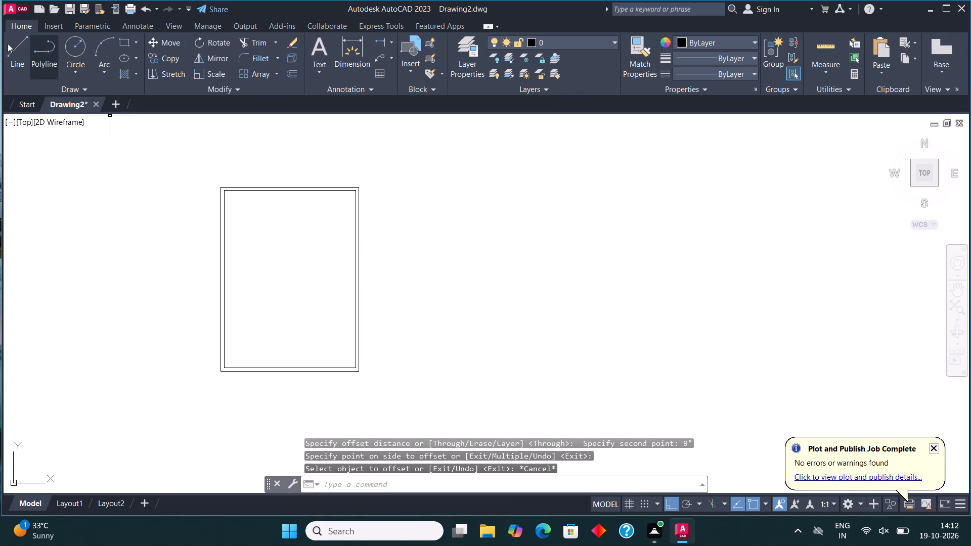
Draw two lines enclosing a 10' by 10' room in the upper-left inner corner of the outer walls.
left_click(11, 51)
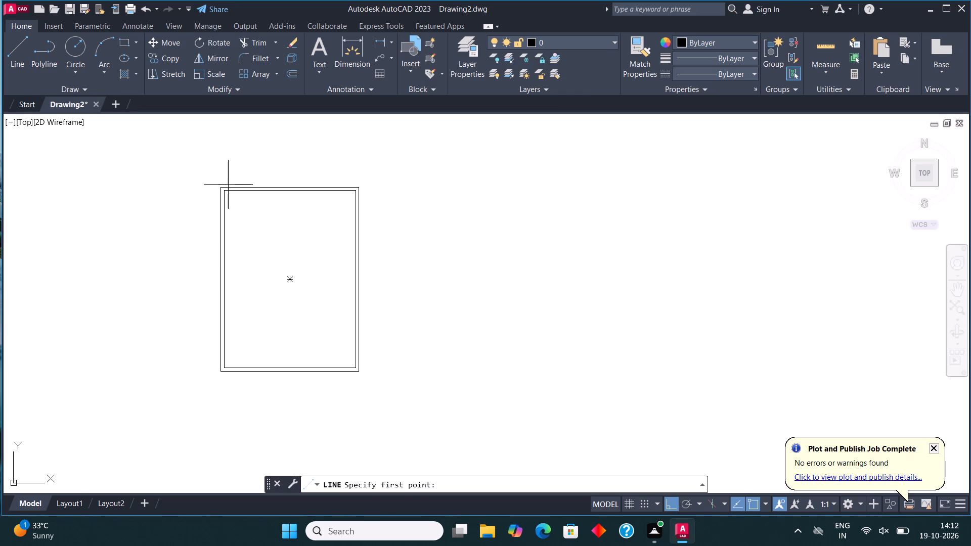
scroll(232, 185, "up", 2)
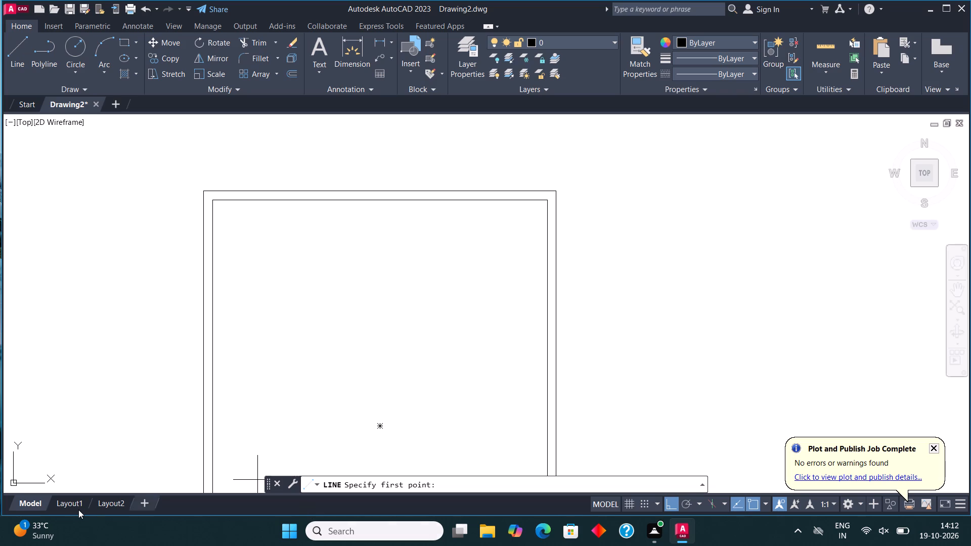
left_click(210, 198)
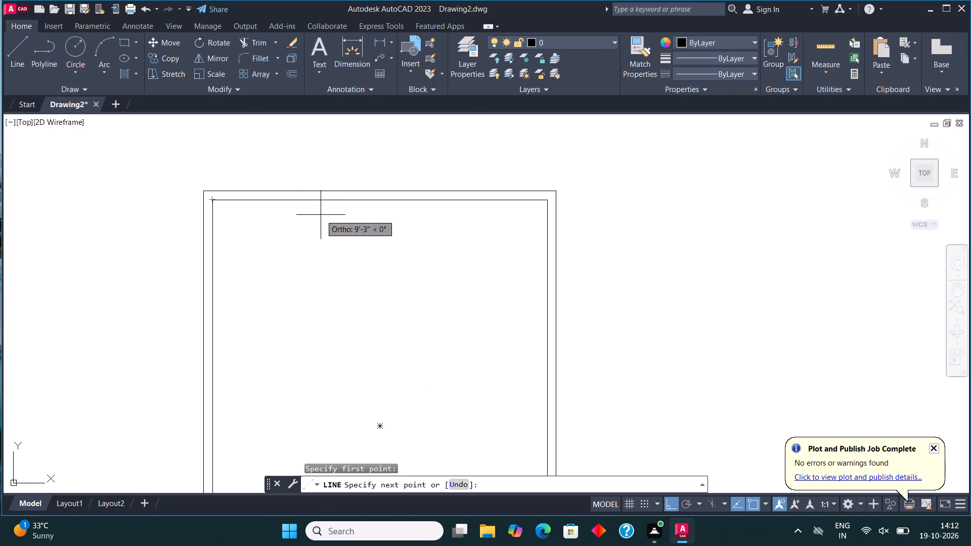
type("10'")
key("Return")
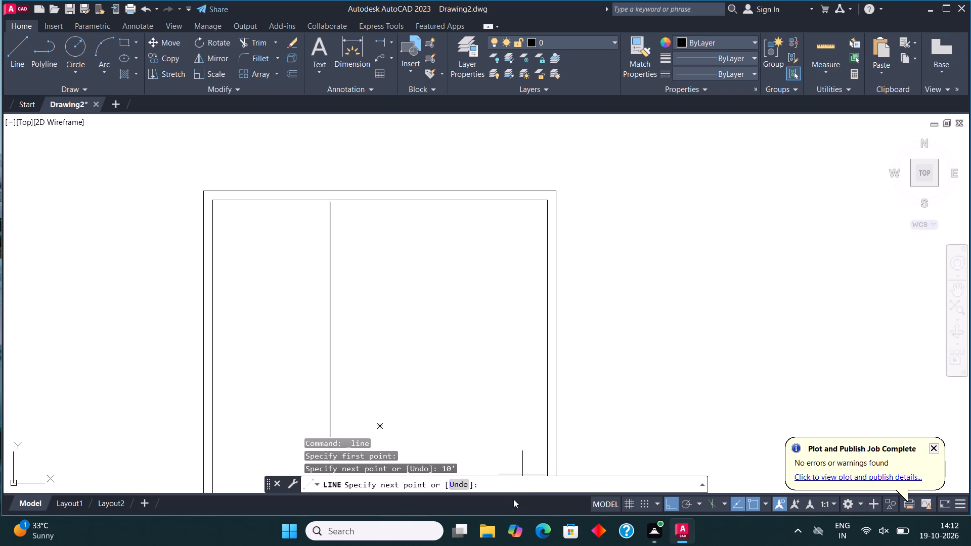
type("10'")
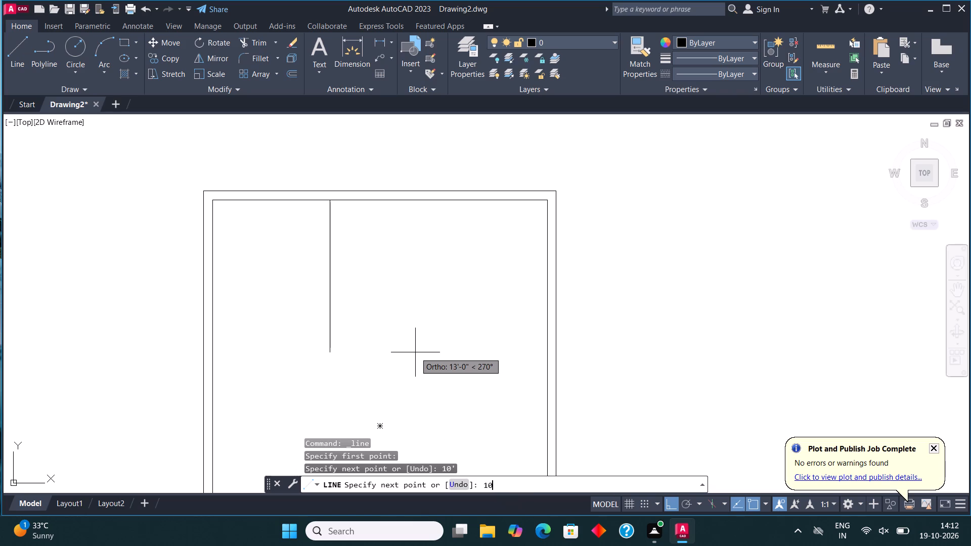
key("Return")
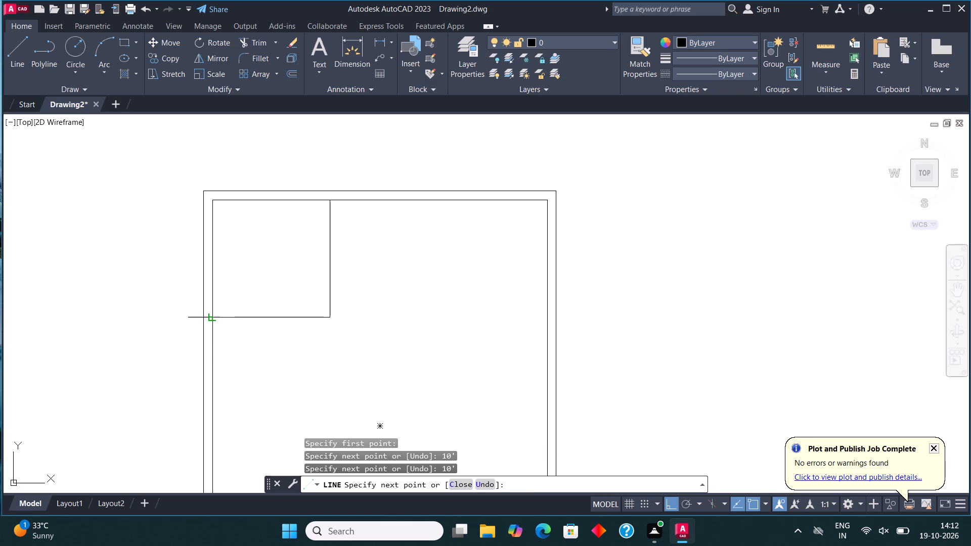
left_click(209, 320)
key("Escape")
Offset the room's right and bottom lines 4.5" outward to give the partition walls their thickness.
scroll(286, 304, "down", 2)
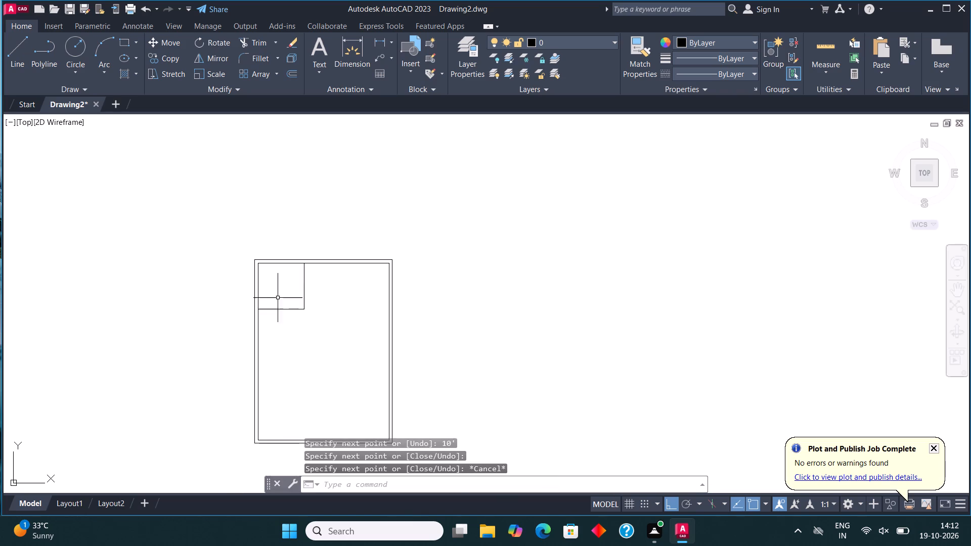
scroll(278, 298, "up", 3)
middle_click_drag(299, 299, 405, 284)
left_click_drag(522, 358, 519, 353)
left_click(446, 278)
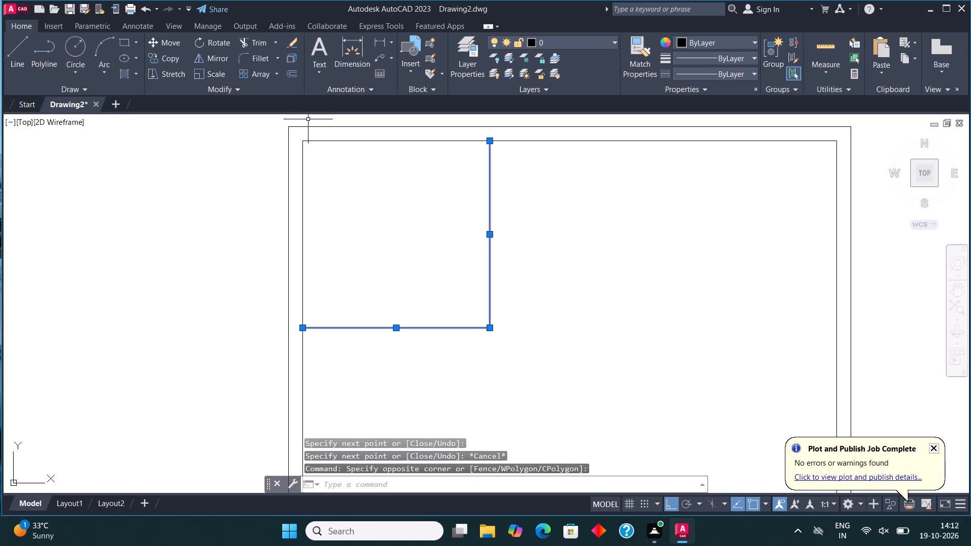
left_click(292, 71)
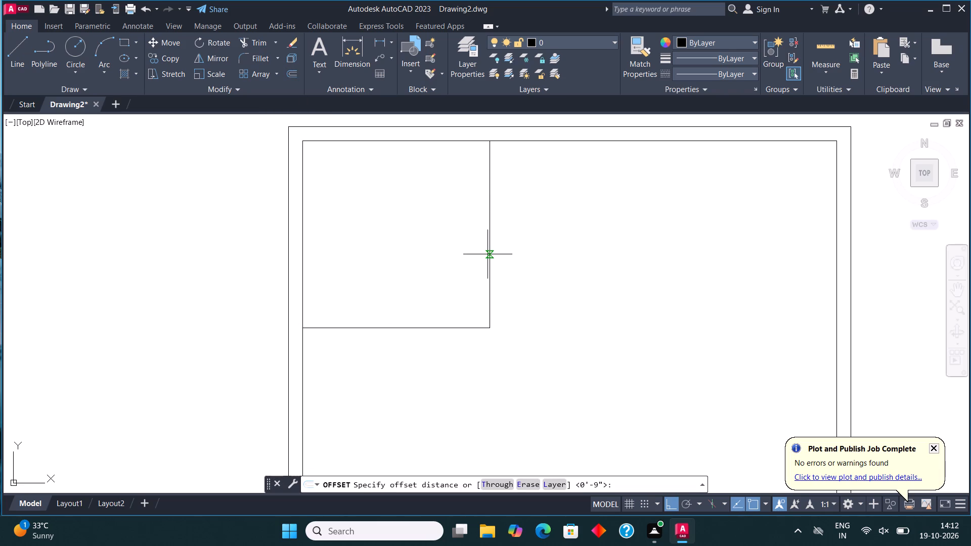
left_click(488, 254)
type("4.5\"")
key("Return")
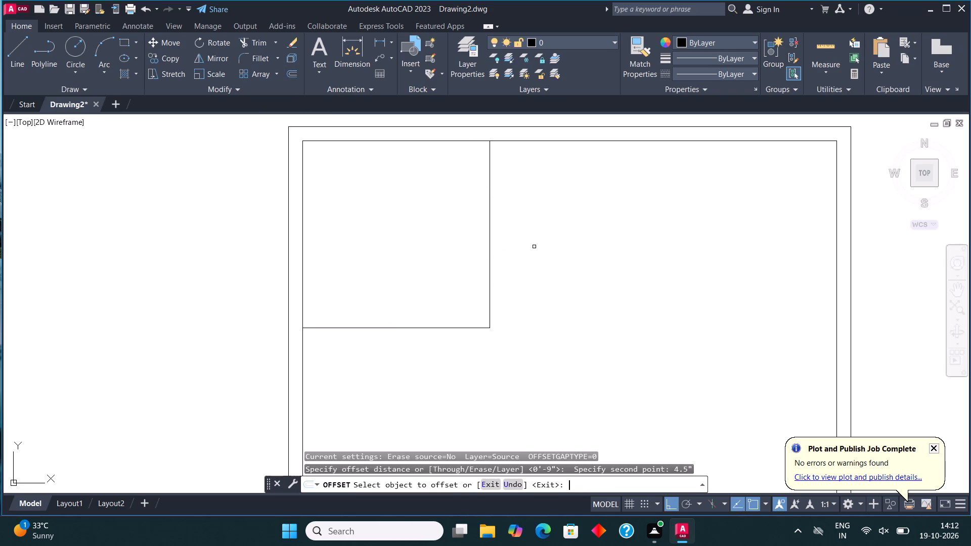
left_click(488, 261)
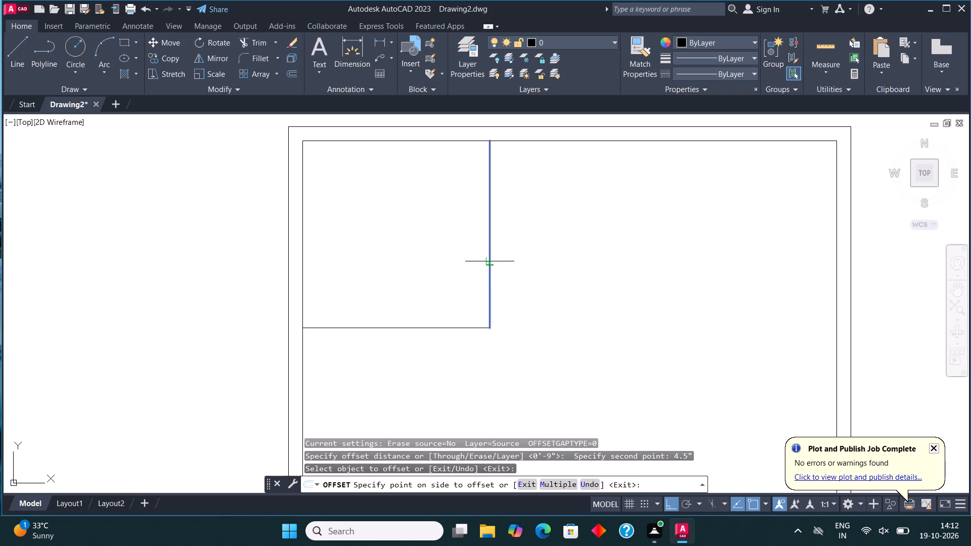
left_click_drag(506, 278, 506, 284)
left_click(447, 331)
left_click_drag(441, 329, 433, 369)
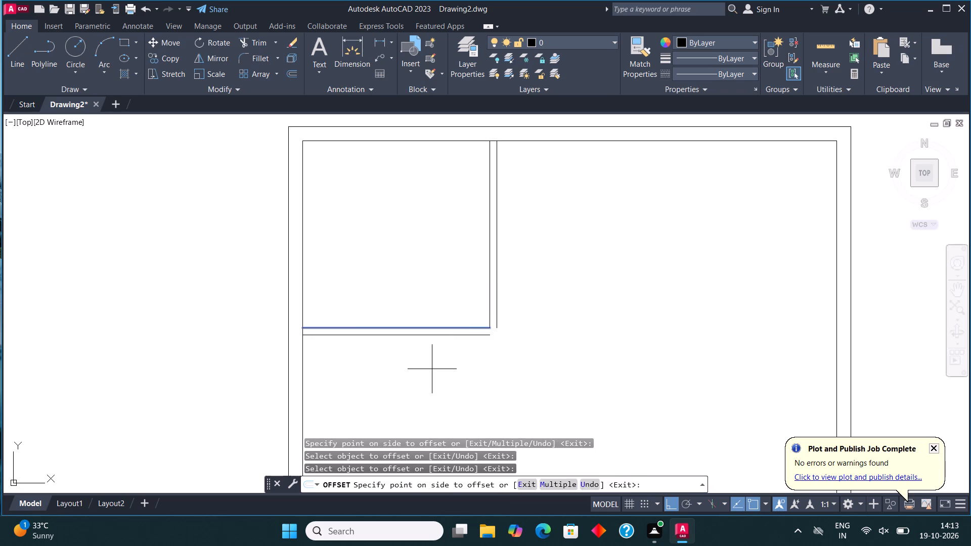
left_click(432, 368)
Fillet the two outer offset lines so they meet at the room's lower-right corner.
left_click(252, 58)
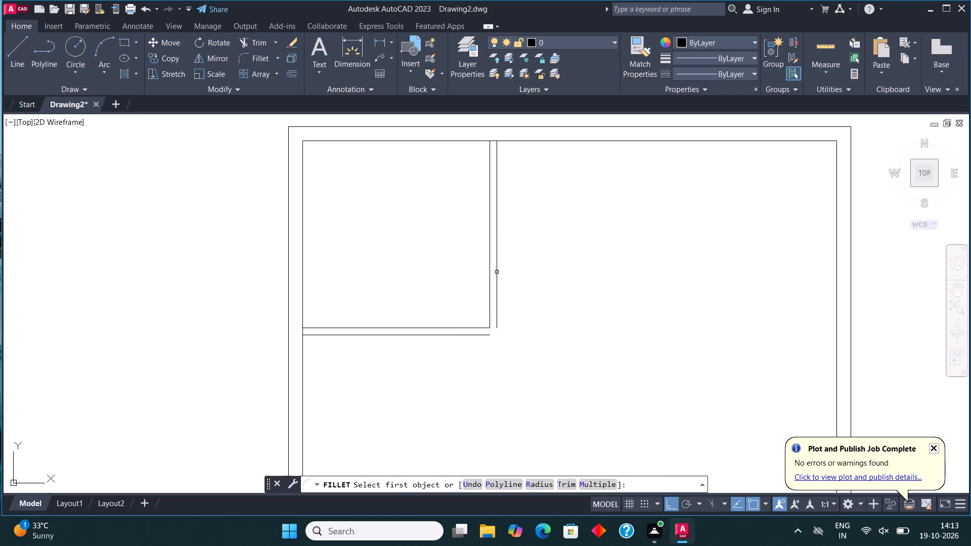
left_click(498, 314)
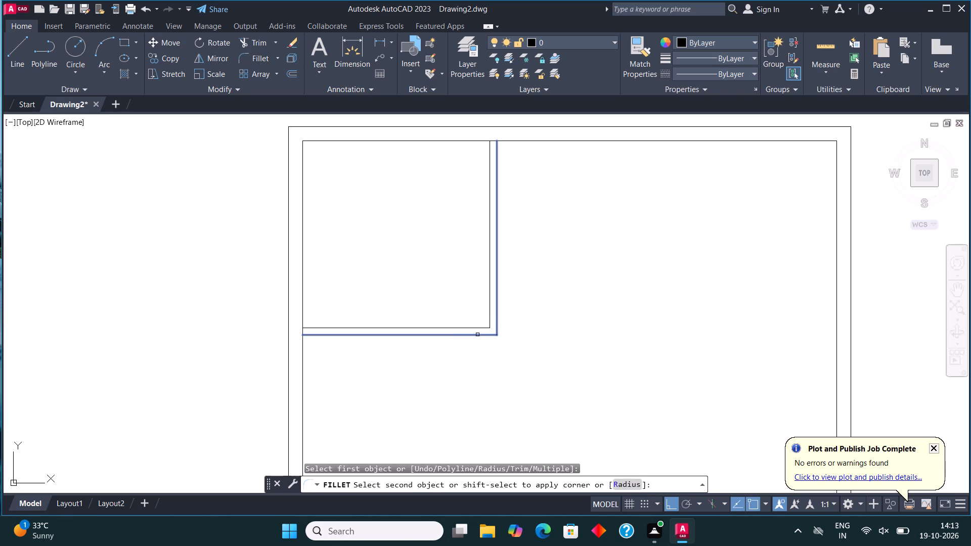
left_click(477, 335)
Draw lines enclosing a second room 5'6" wide and 10' high, adjoining the first room along the top wall.
left_click(15, 44)
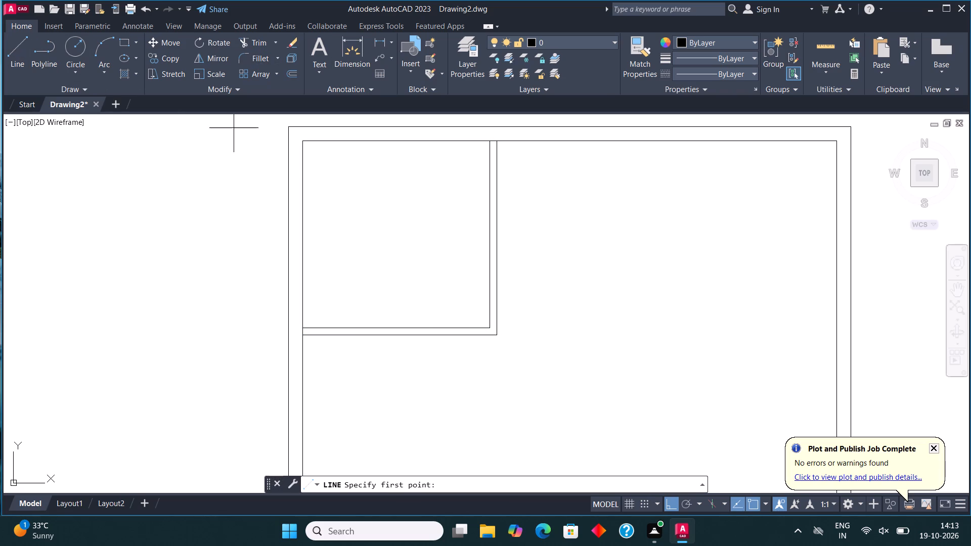
left_click(494, 137)
type("5'6\"")
key("Return")
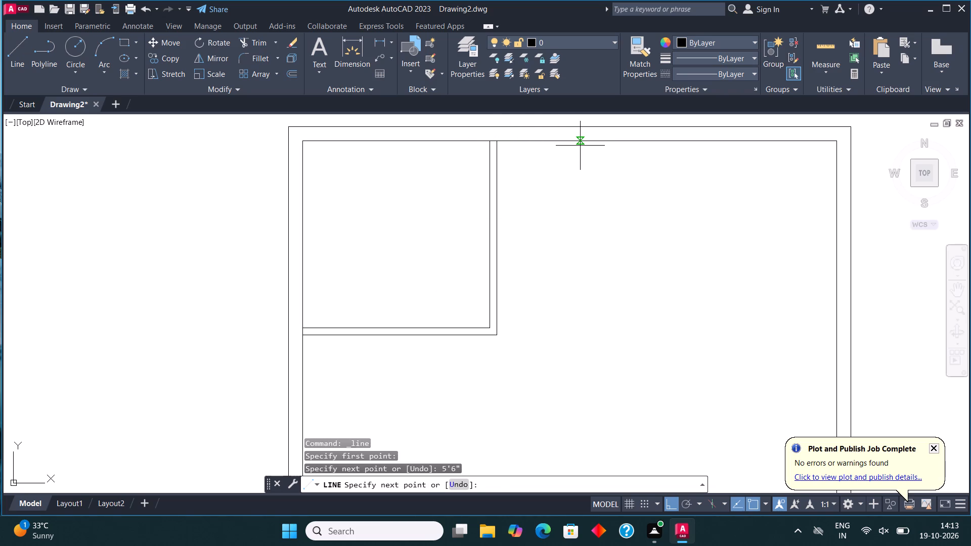
type("10'")
key("Return")
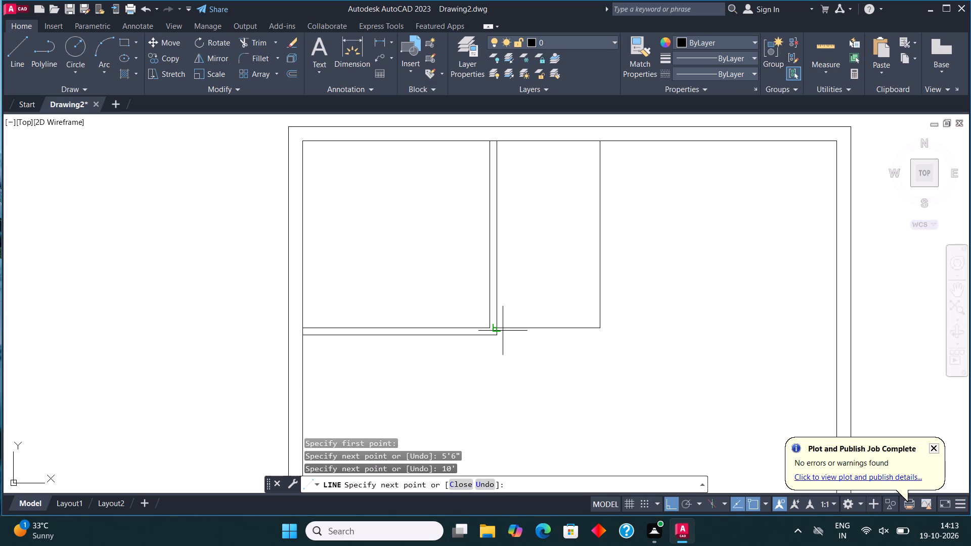
left_click(499, 329)
key("Escape")
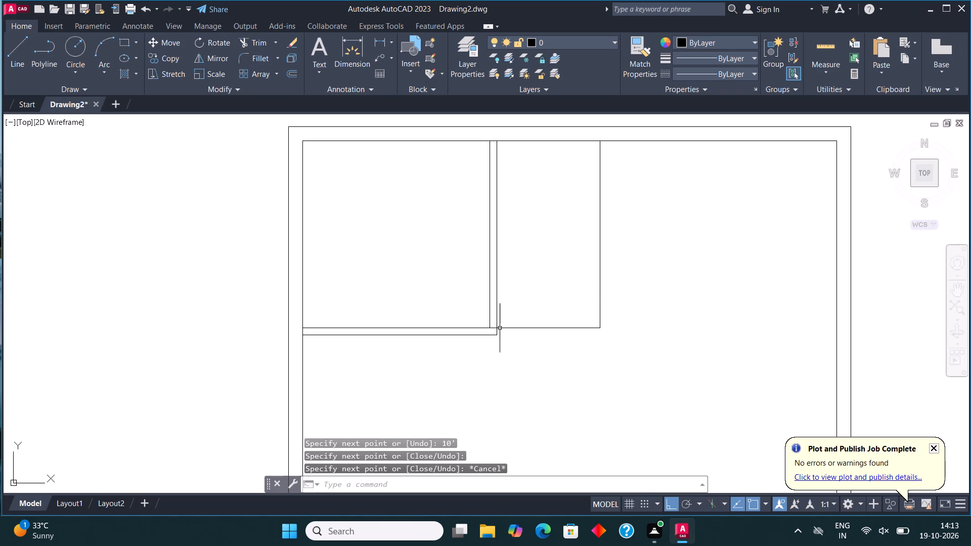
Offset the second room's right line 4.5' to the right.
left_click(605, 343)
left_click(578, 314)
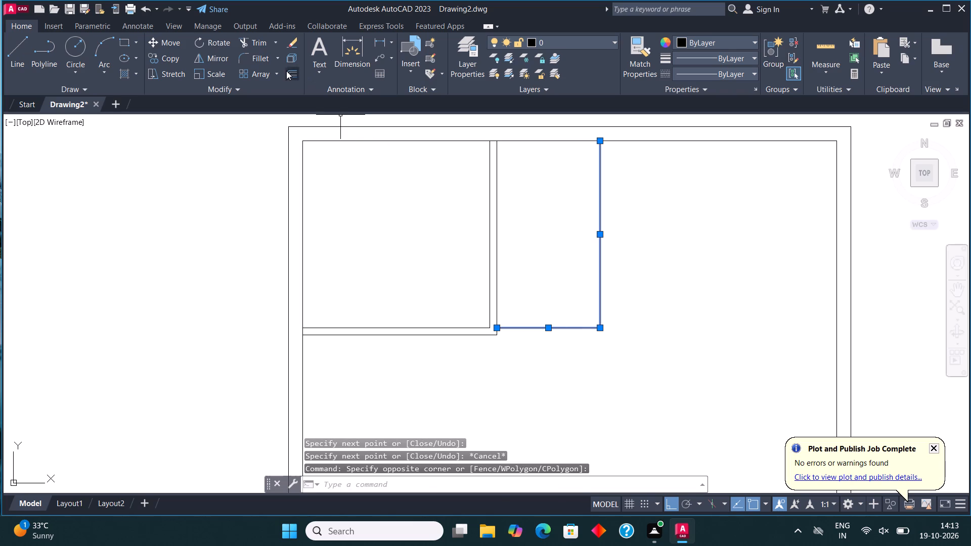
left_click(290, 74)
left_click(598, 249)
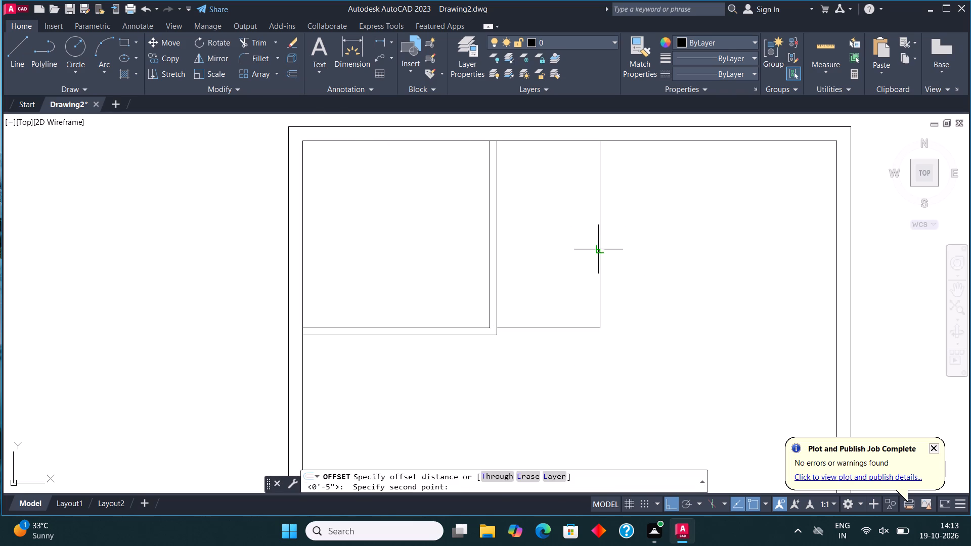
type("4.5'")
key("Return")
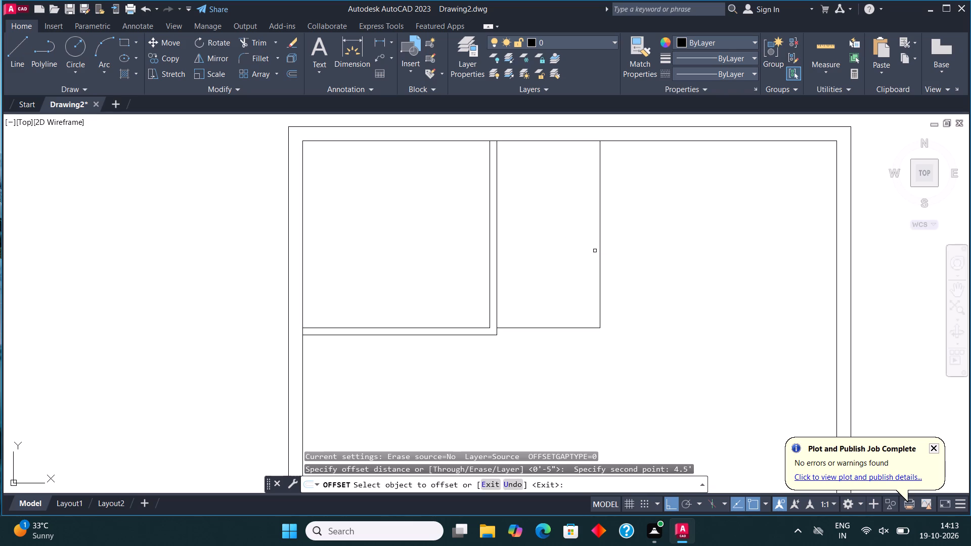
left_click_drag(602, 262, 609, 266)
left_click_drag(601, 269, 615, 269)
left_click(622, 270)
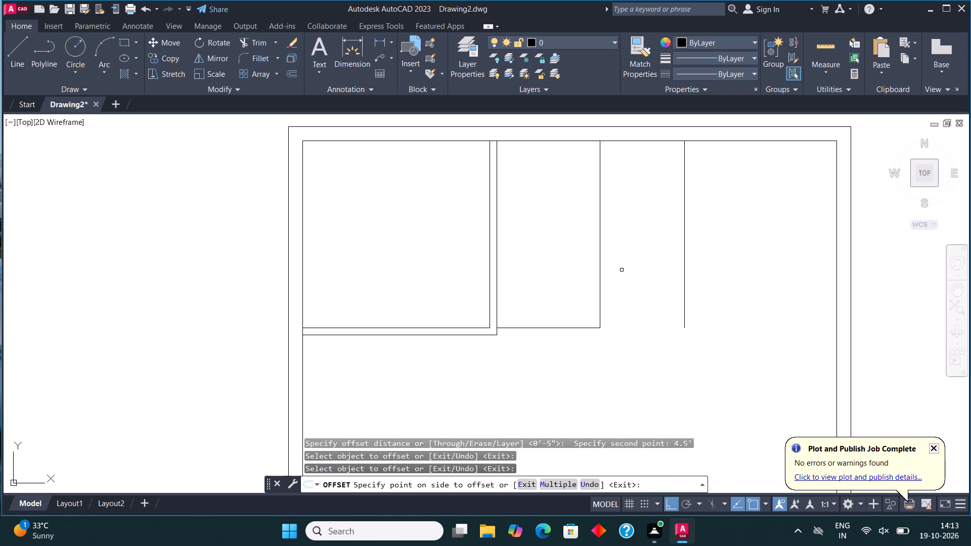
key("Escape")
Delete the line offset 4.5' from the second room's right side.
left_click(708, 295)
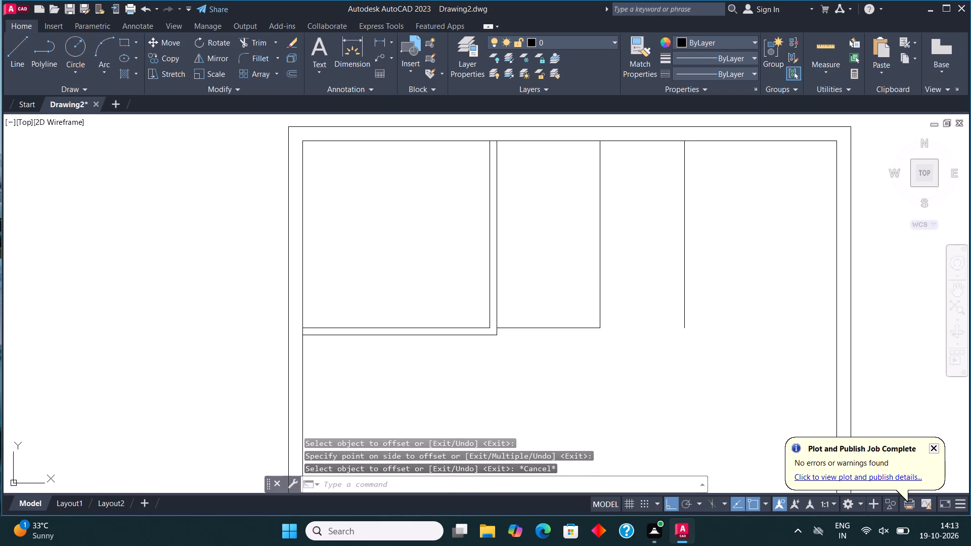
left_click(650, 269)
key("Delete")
Offset the second room's right and bottom lines 4.5" outward to form its partition walls.
left_click(641, 318)
left_click(574, 345)
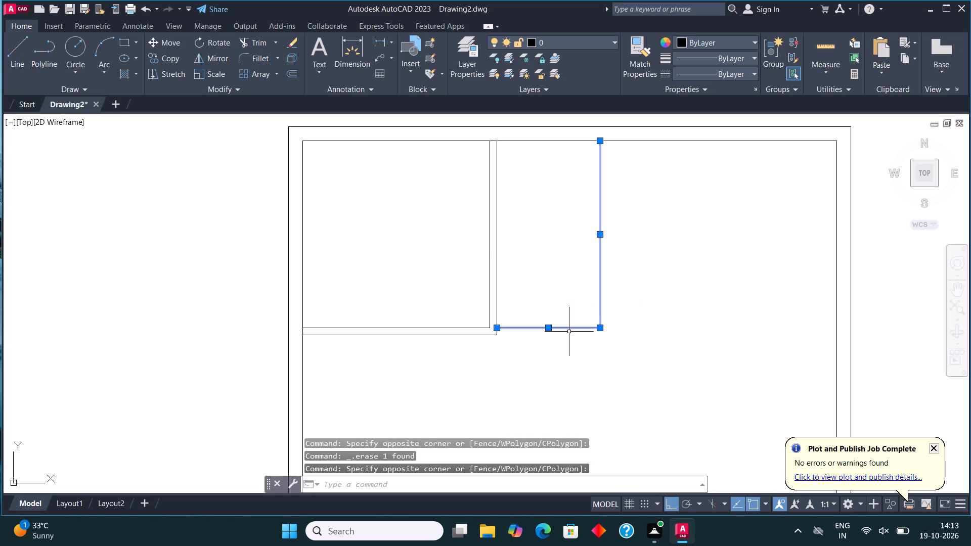
left_click(289, 69)
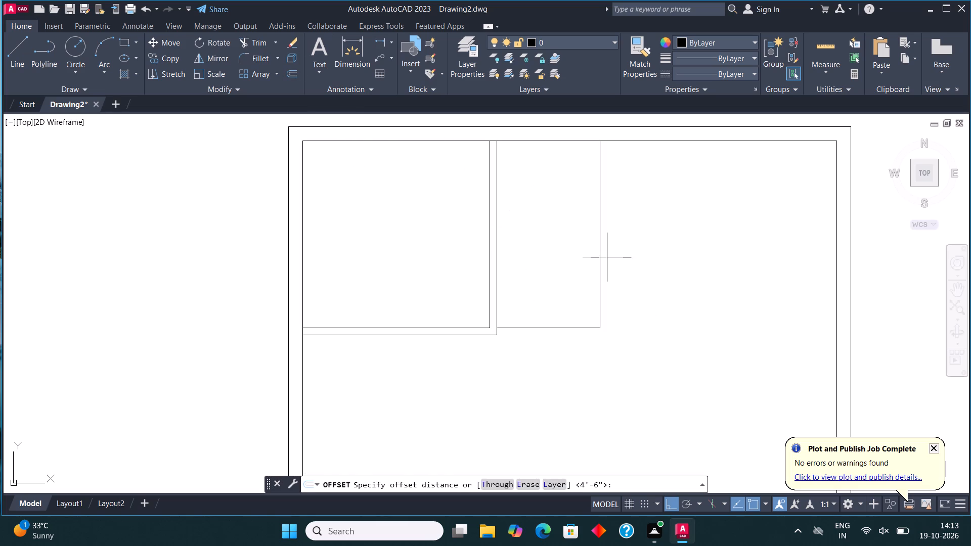
left_click(600, 254)
type("4.5\"")
key("Return")
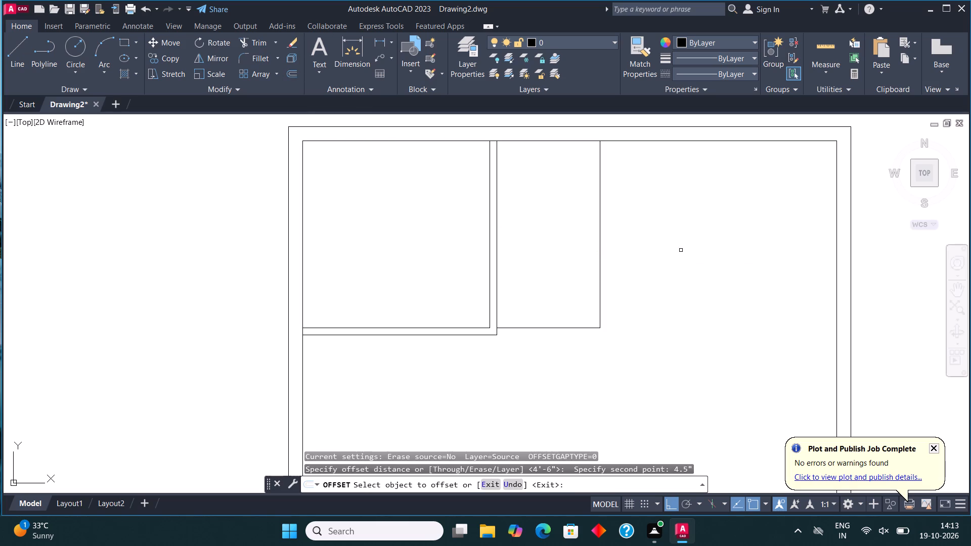
left_click(599, 253)
left_click(624, 258)
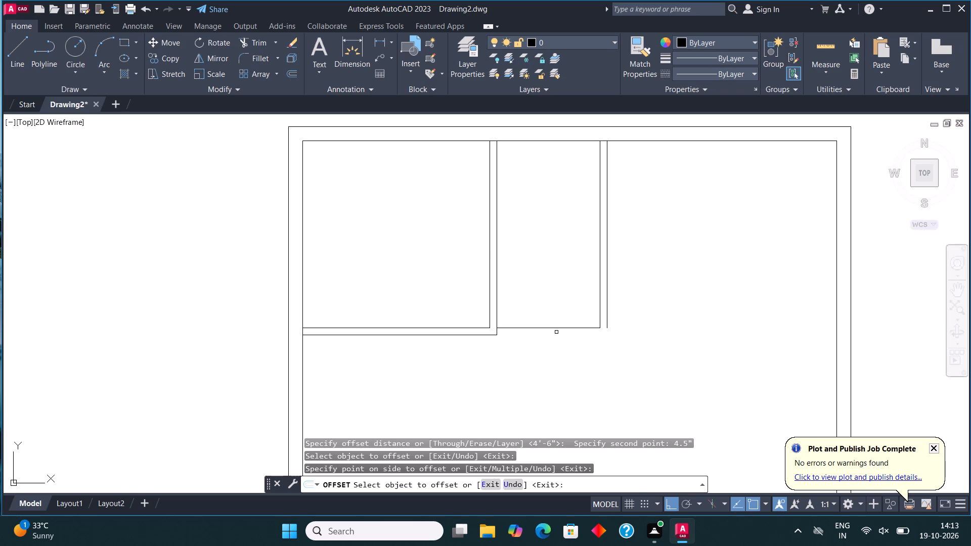
left_click(554, 329)
left_click(552, 346)
Fillet the second room's outer offset lines so they meet at its lower-right corner.
left_click(256, 55)
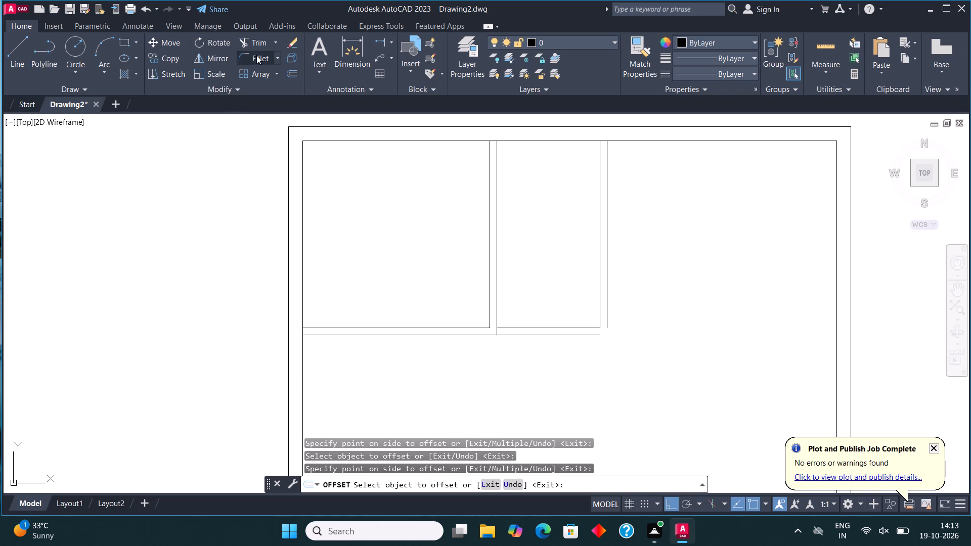
left_click(571, 335)
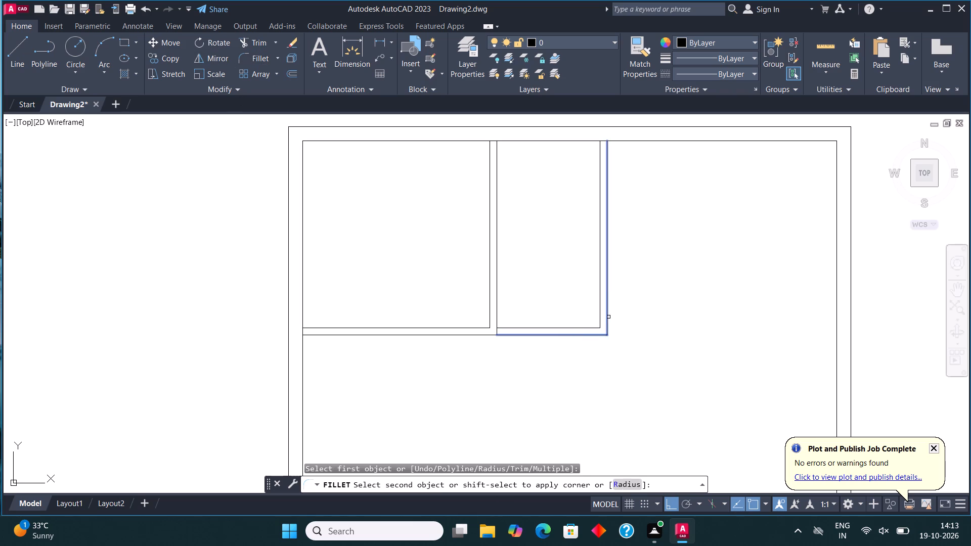
left_click(608, 316)
Draw two horizontal lines from the second room's lower-right corner to the right inner wall, extending the bottom partition wall.
left_click(14, 49)
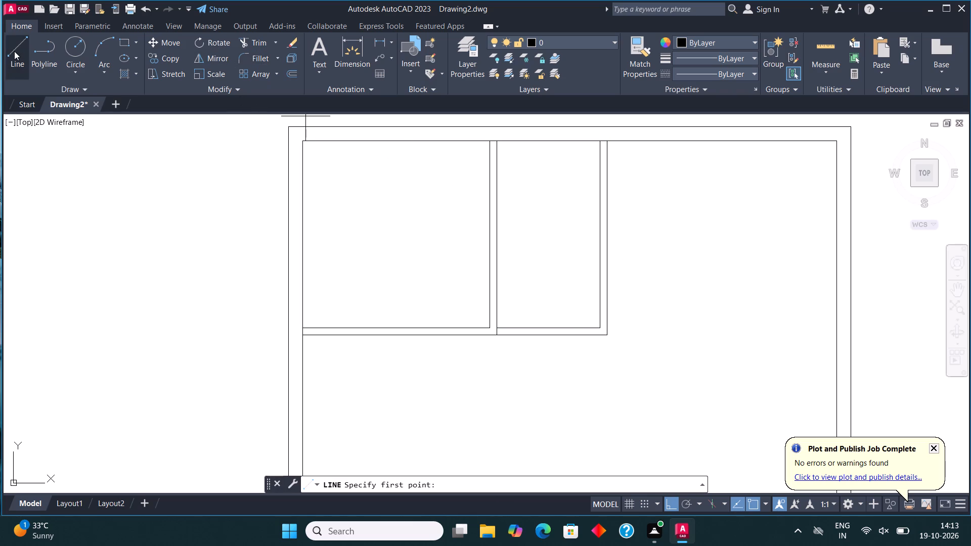
left_click(612, 338)
left_click(840, 338)
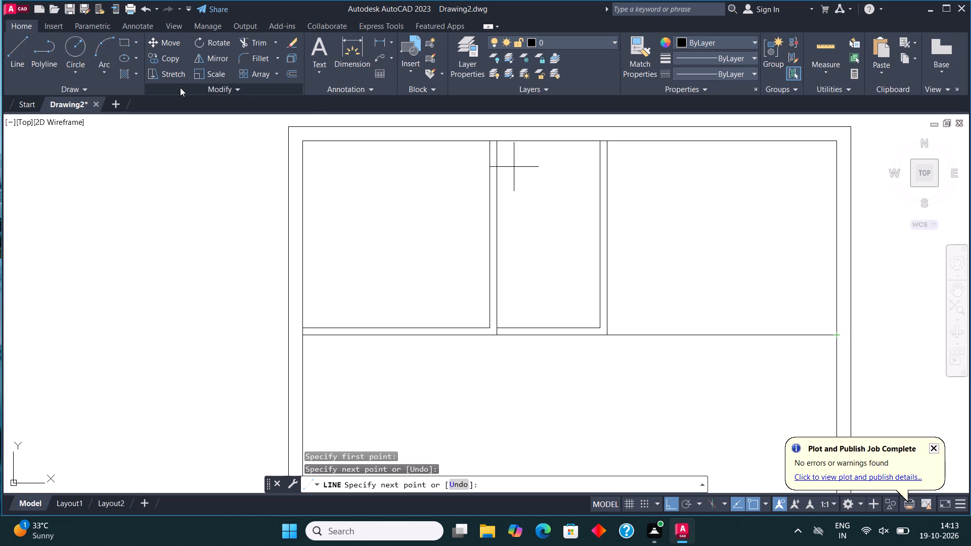
left_click(18, 49)
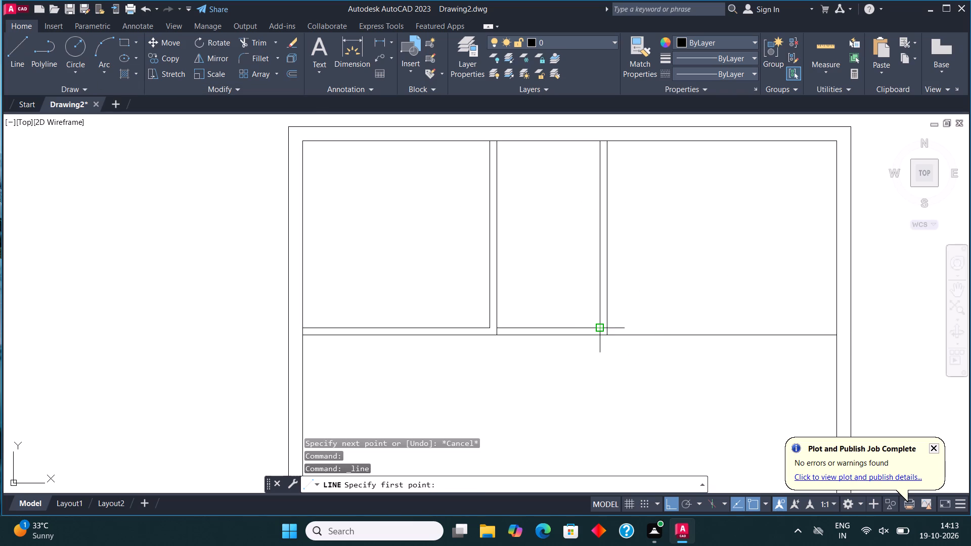
left_click(611, 326)
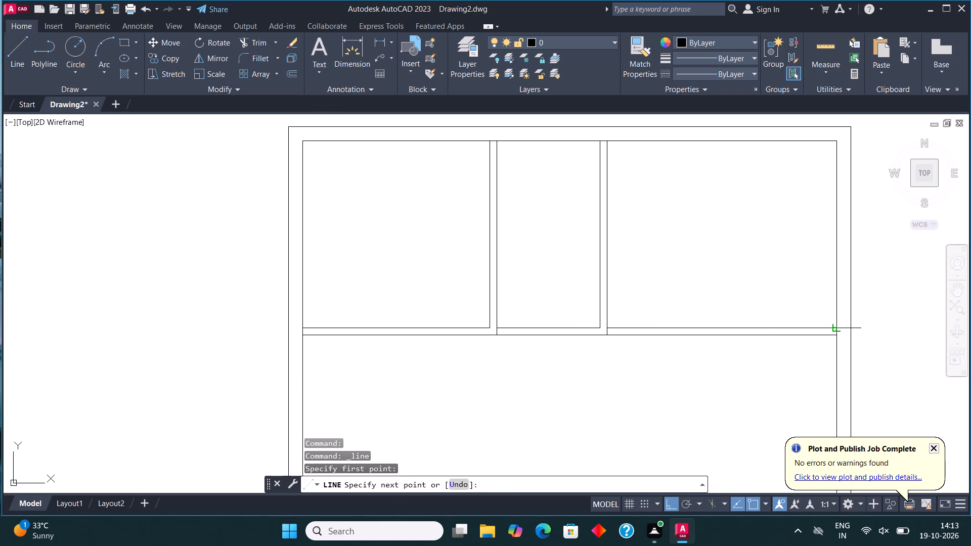
left_click(837, 329)
key("Escape")
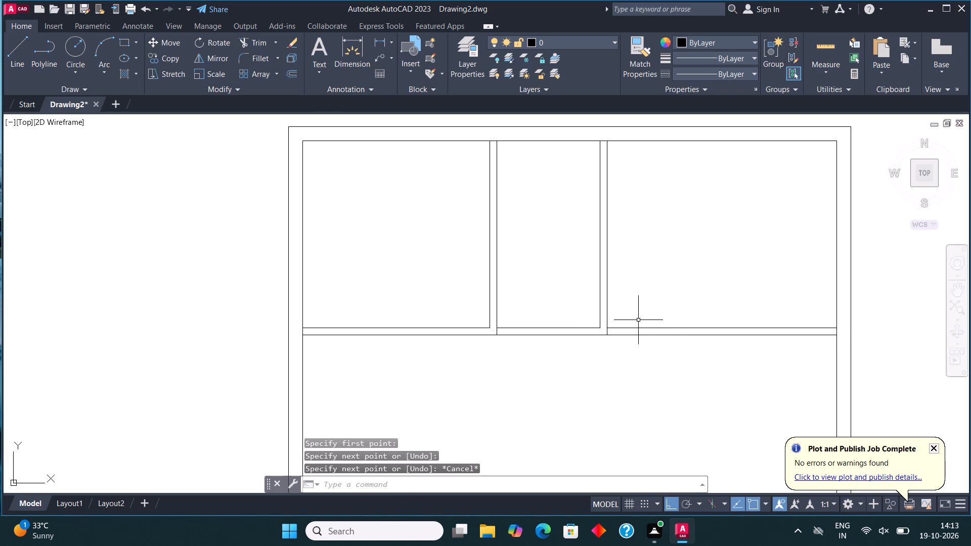
scroll(602, 322, "down", 3)
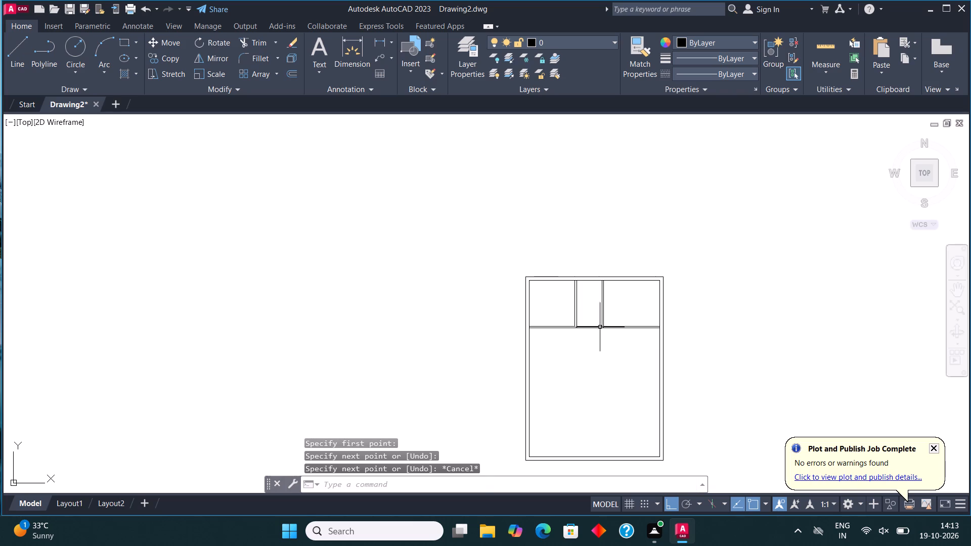
Draw an 8' wide by 6' deep room outline below the bottom partition wall, against the right inner wall.
left_click(18, 48)
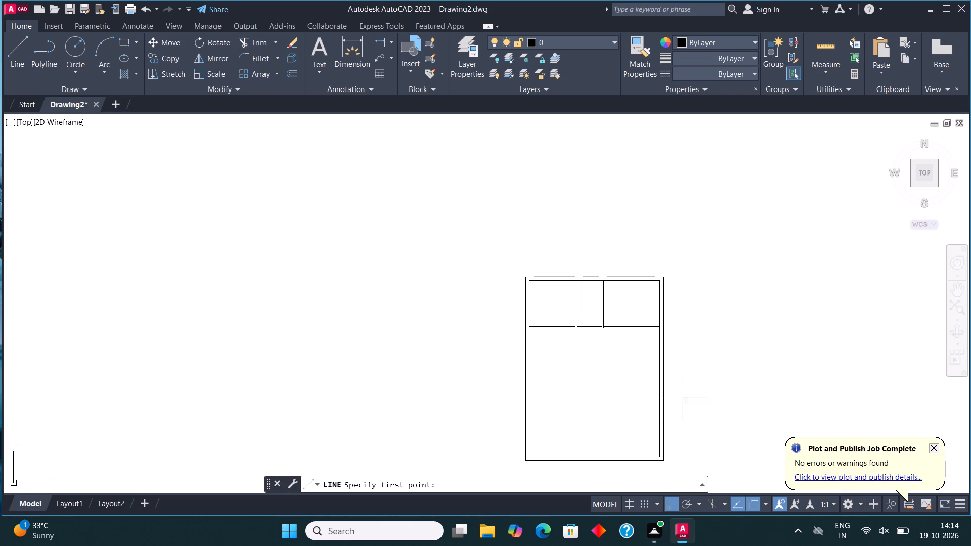
scroll(684, 362, "up", 4)
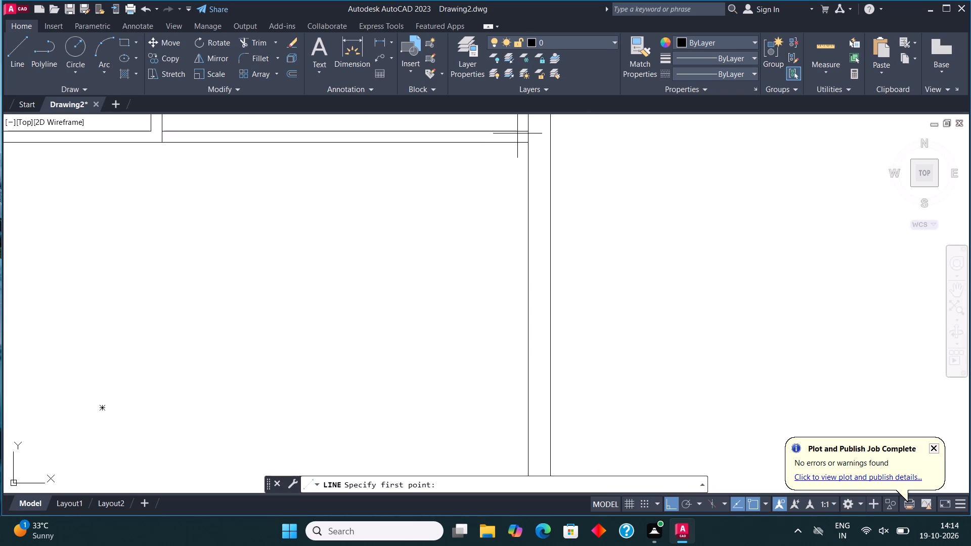
left_click(526, 142)
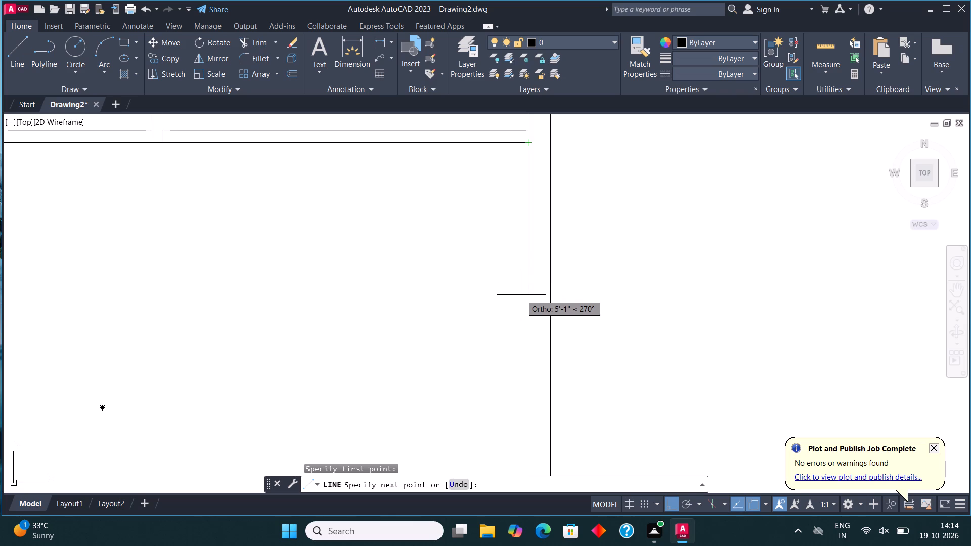
type("6'")
key("Return")
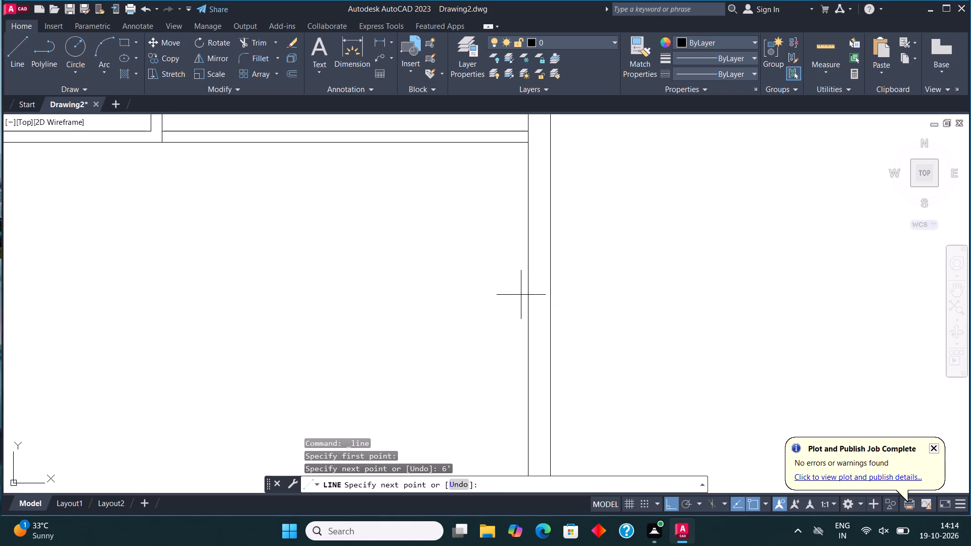
type("8'")
key("Return")
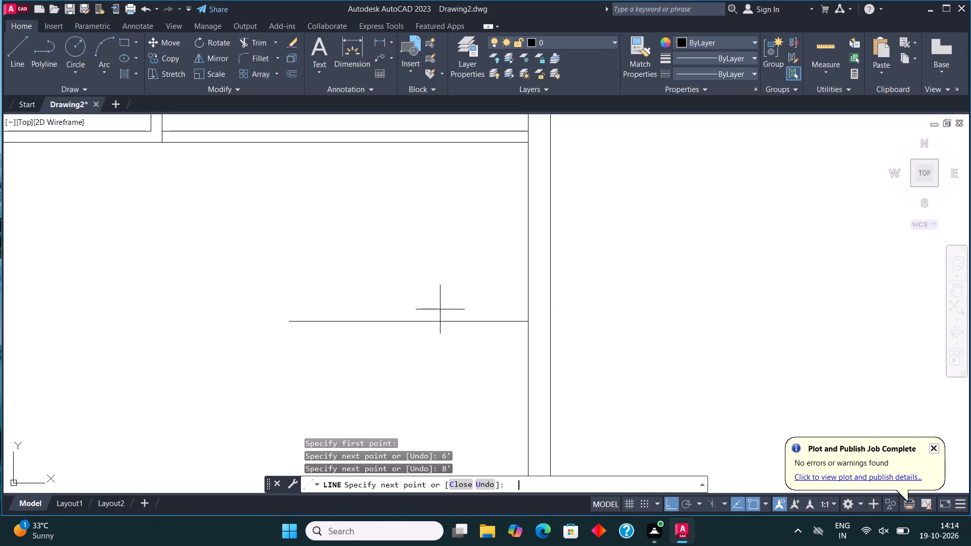
scroll(453, 308, "down", 3)
scroll(397, 275, "up", 3)
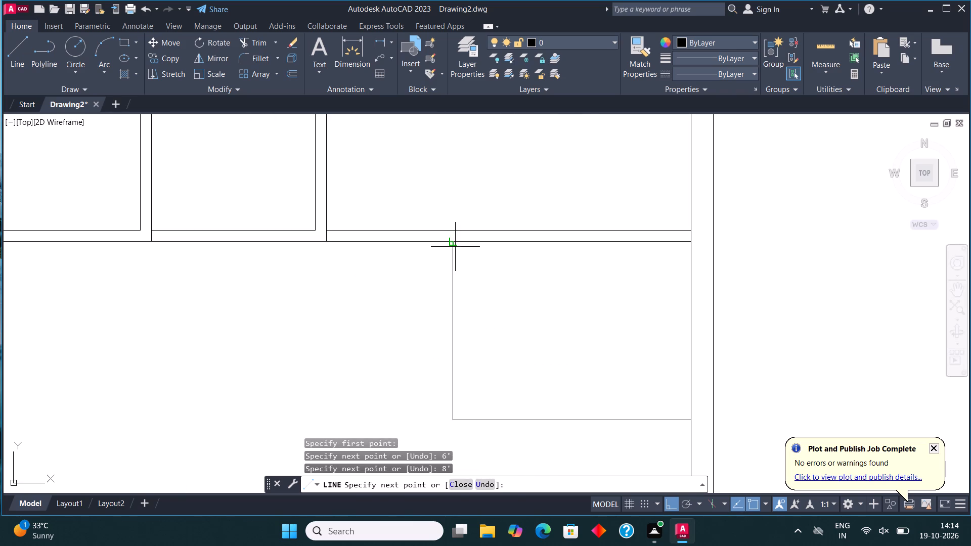
left_click(455, 246)
scroll(461, 244, "down", 3)
middle_click_drag(468, 338, 892, 368)
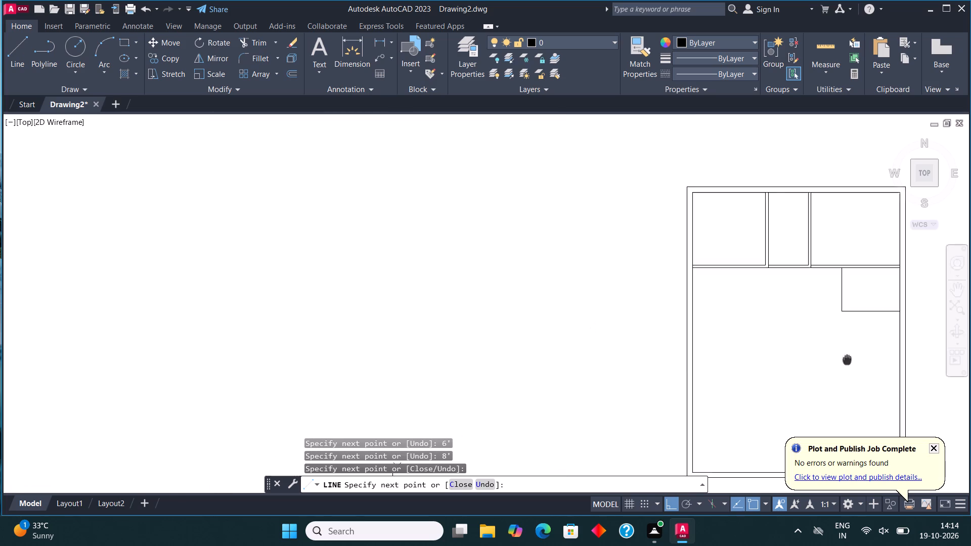
middle_click_drag(892, 368, 894, 370)
key("Escape")
Offset the 8' by 6' room's left and bottom lines 4.5" outward to form its partition walls.
scroll(722, 348, "down", 3)
scroll(815, 316, "up", 3)
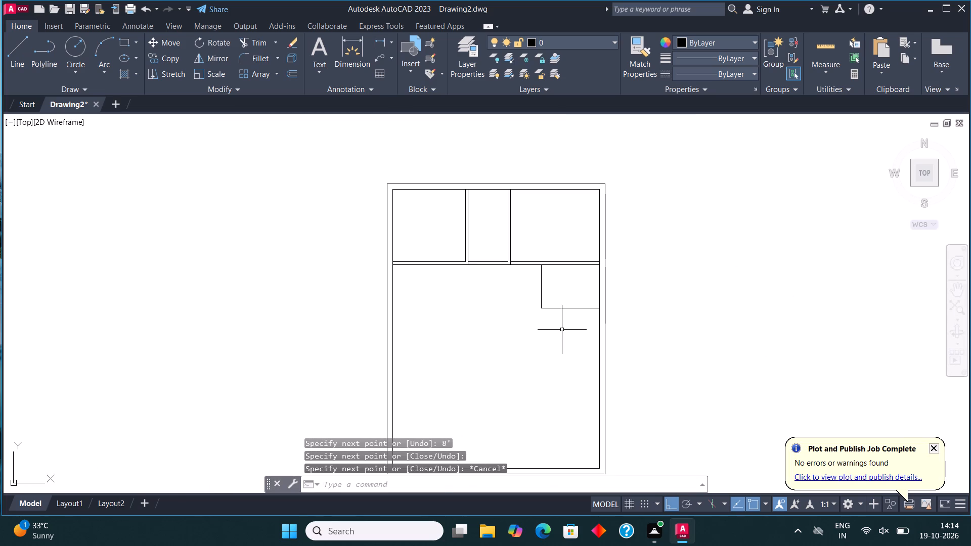
left_click(555, 322)
left_click(509, 293)
left_click(291, 76)
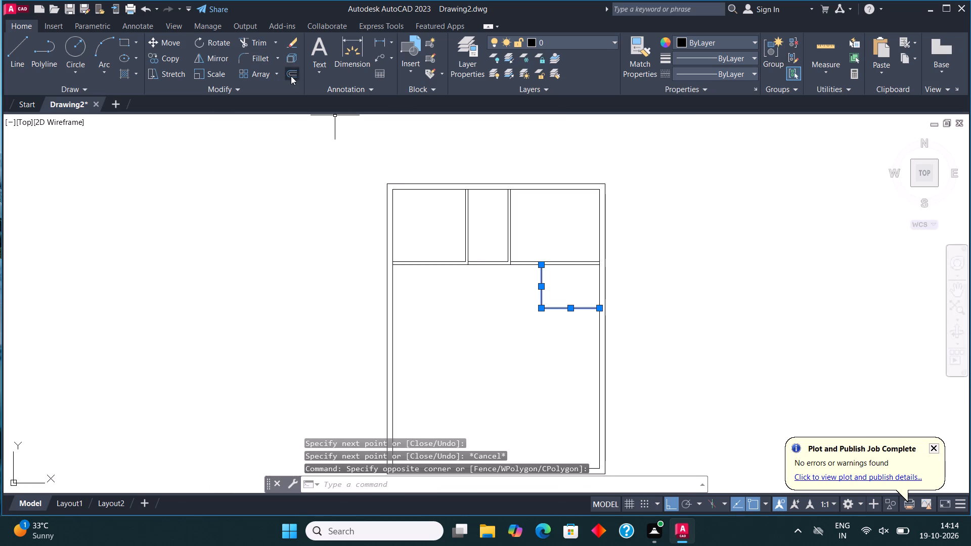
left_click(538, 288)
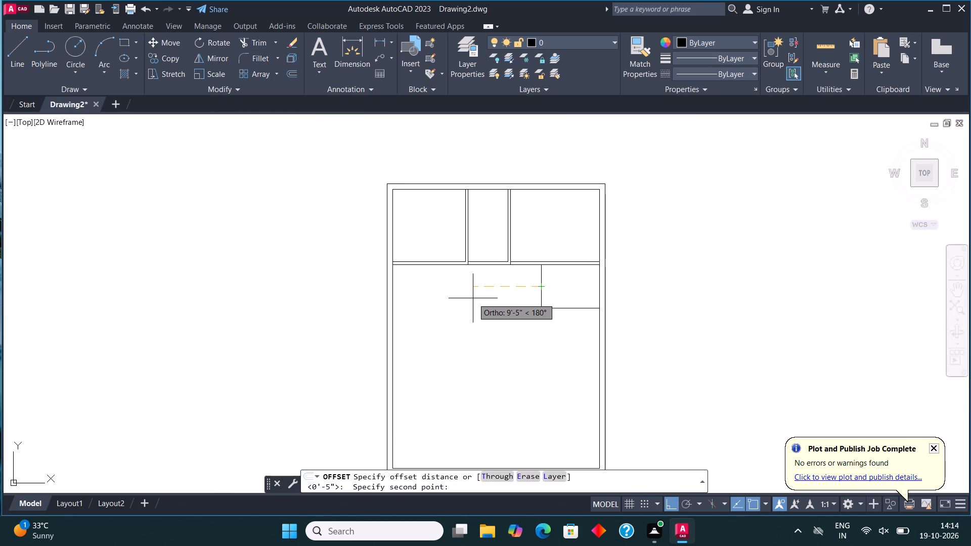
type("4.5\"")
key("Return")
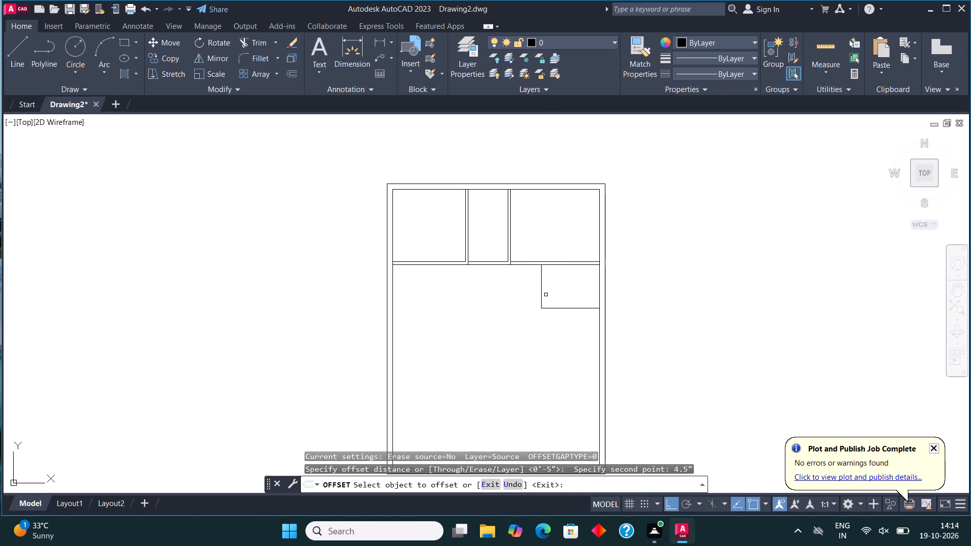
left_click(543, 293)
left_click(506, 298)
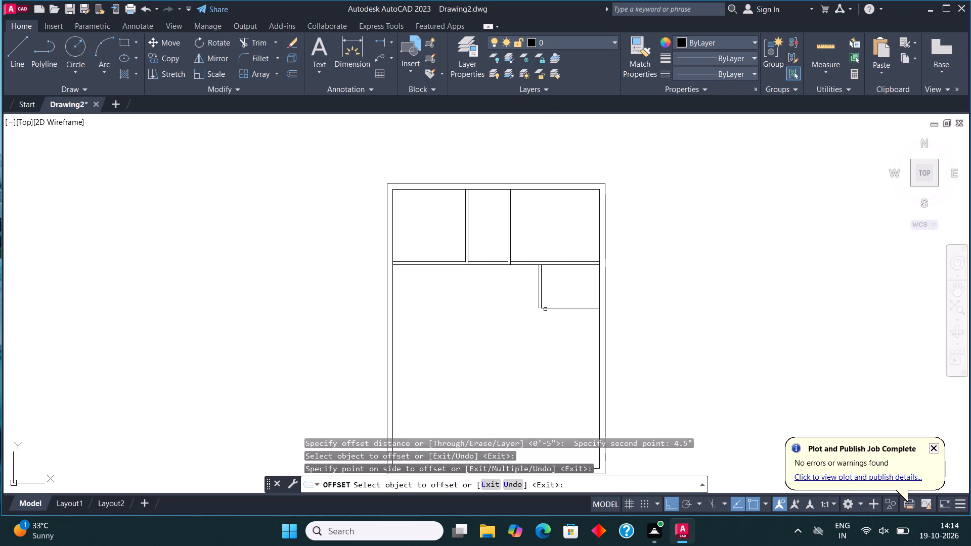
left_click(555, 307)
left_click(557, 337)
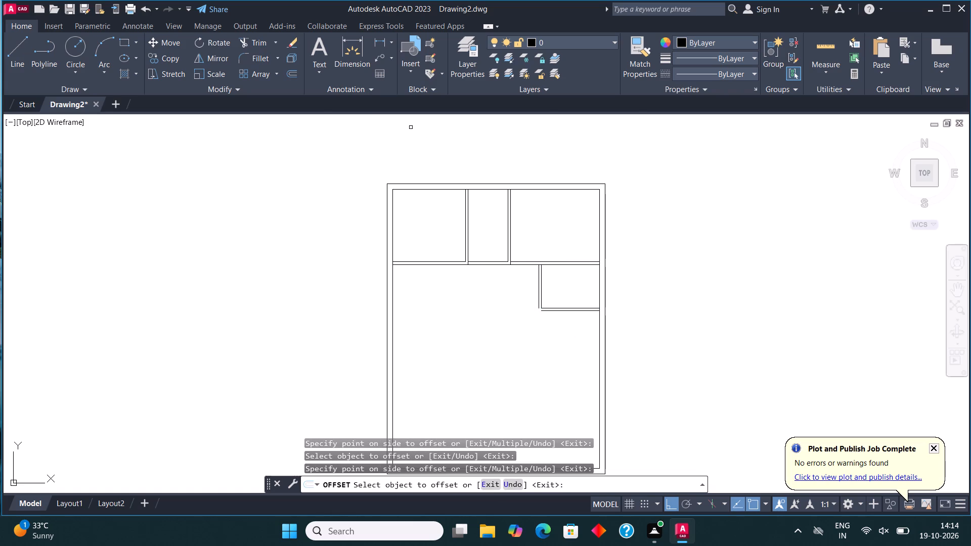
Fillet the 8' by 6' room's outer offset lines so they meet at its lower-left corner.
left_click(250, 55)
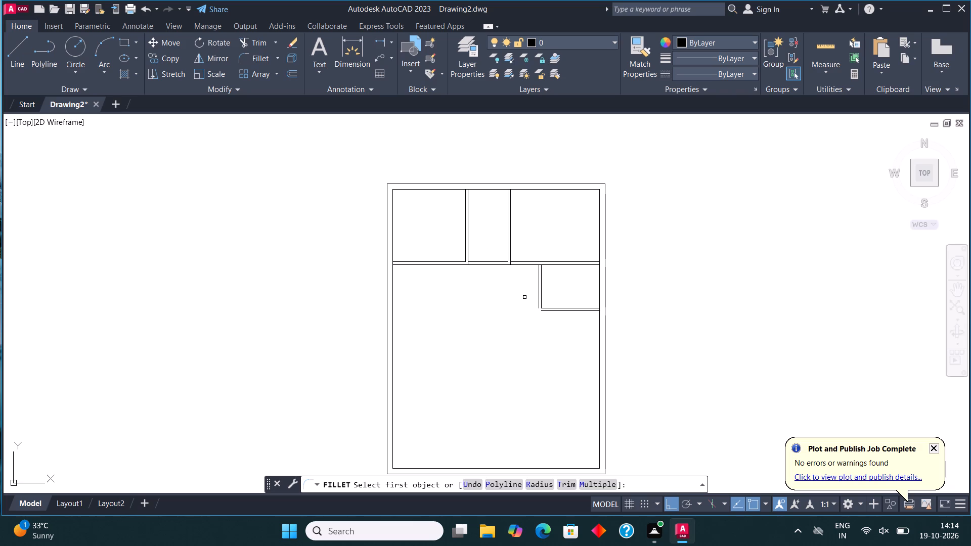
left_click(539, 289)
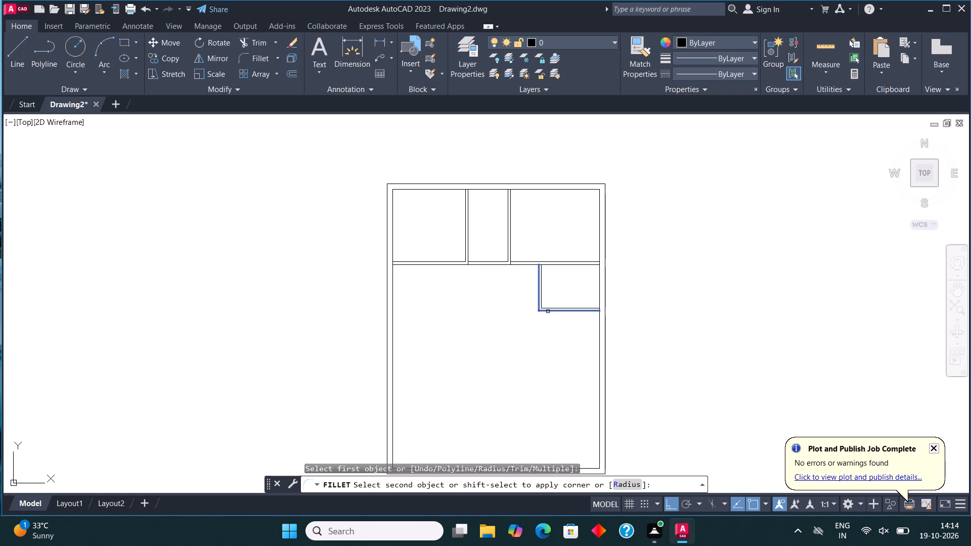
left_click(549, 312)
Draw a 10' by 10' room outline below the 8' by 6' room, closing its top at that room's outer lower-left corner.
left_click(12, 50)
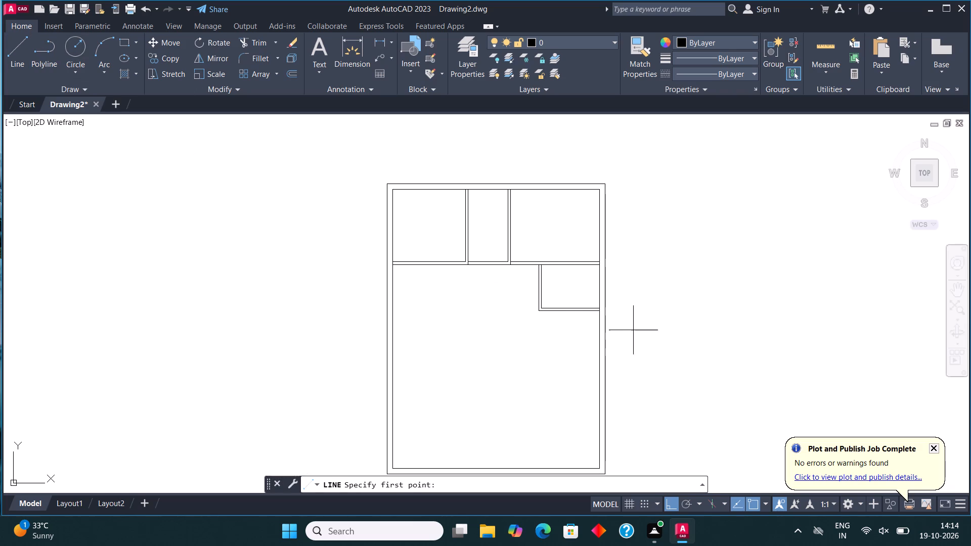
left_click(601, 311)
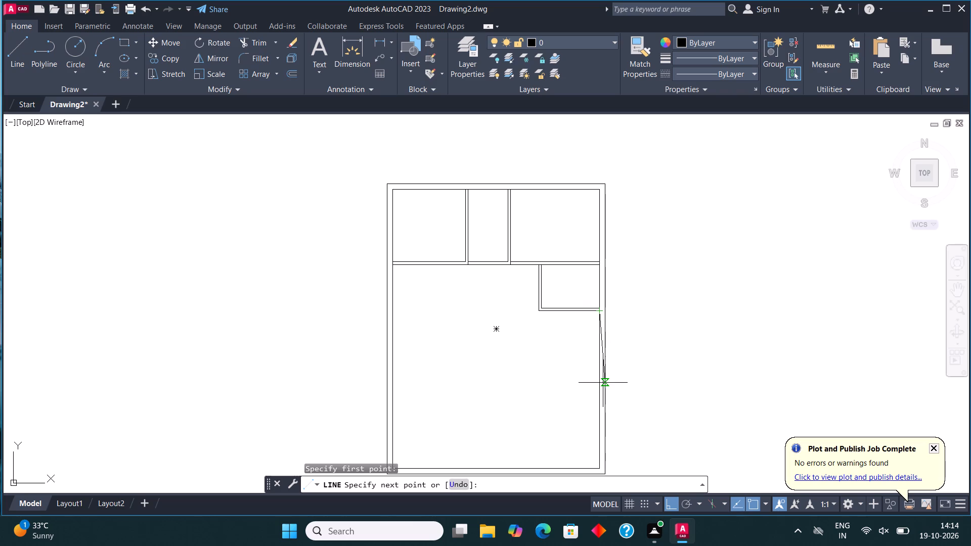
type("10'")
key("Return")
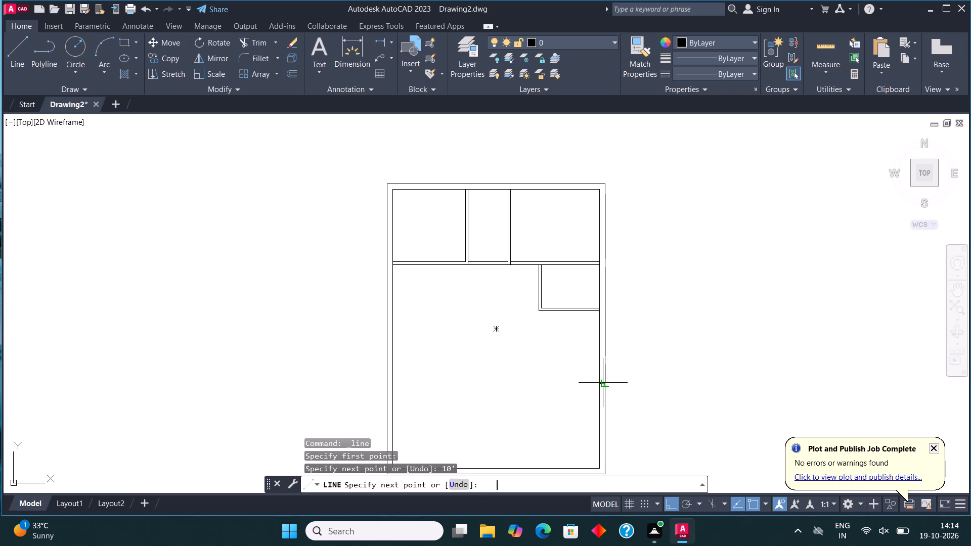
type("10")
key("apostrophe")
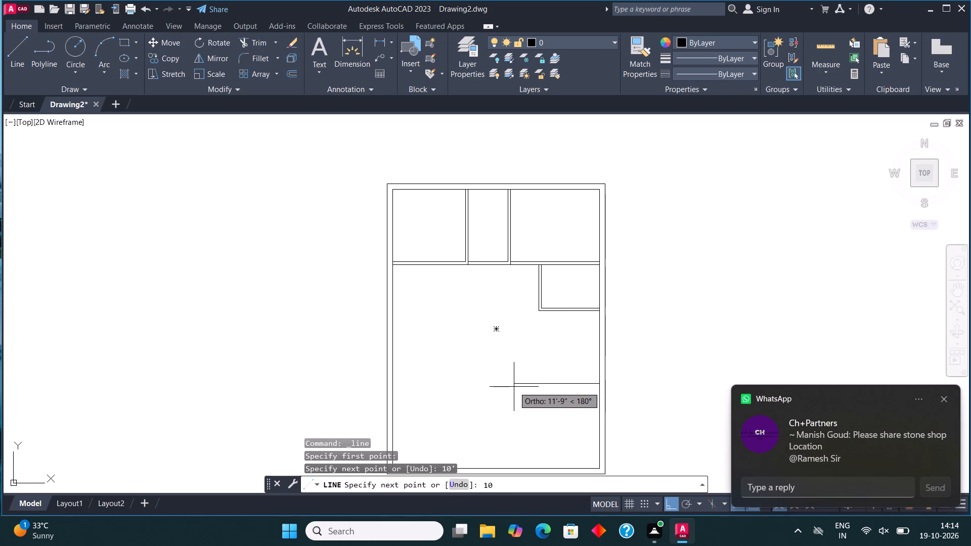
key("Return")
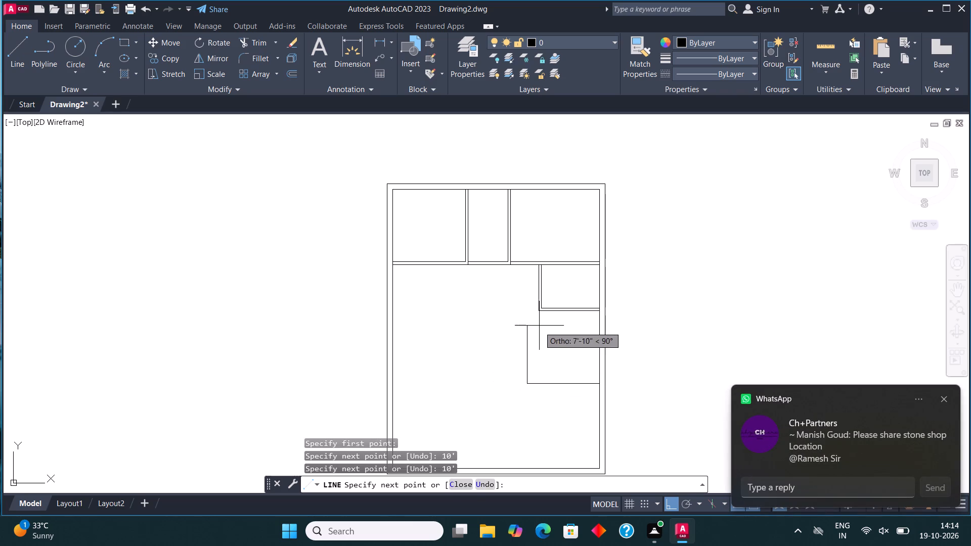
scroll(528, 315, "up", 2)
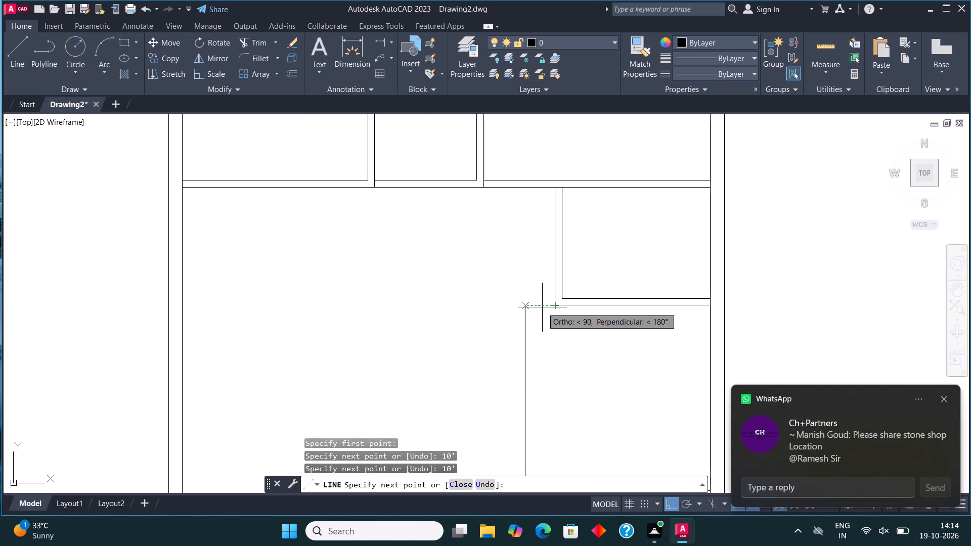
left_click(541, 307)
left_click(552, 305)
scroll(613, 262, "down", 2)
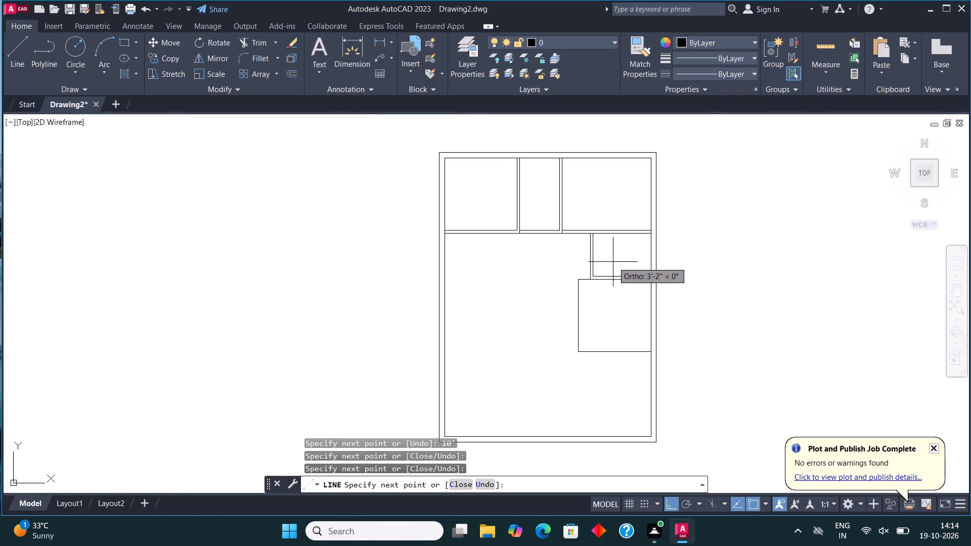
key("Escape")
Offset the 10' by 10' room's bottom, left and short top lines 4.5" outward to form its partition walls.
scroll(592, 260, "down", 1)
scroll(596, 343, "up", 2)
left_click(587, 340)
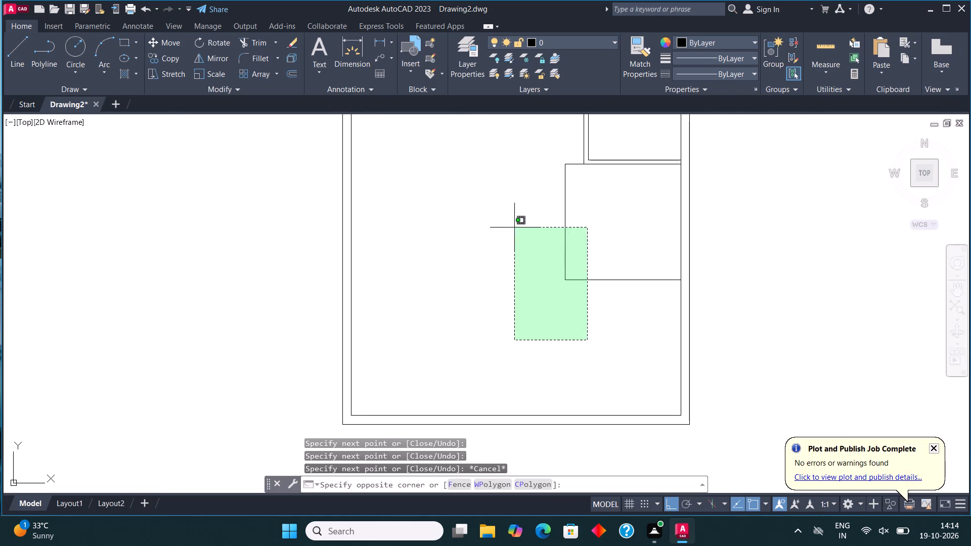
left_click(513, 225)
left_click(289, 74)
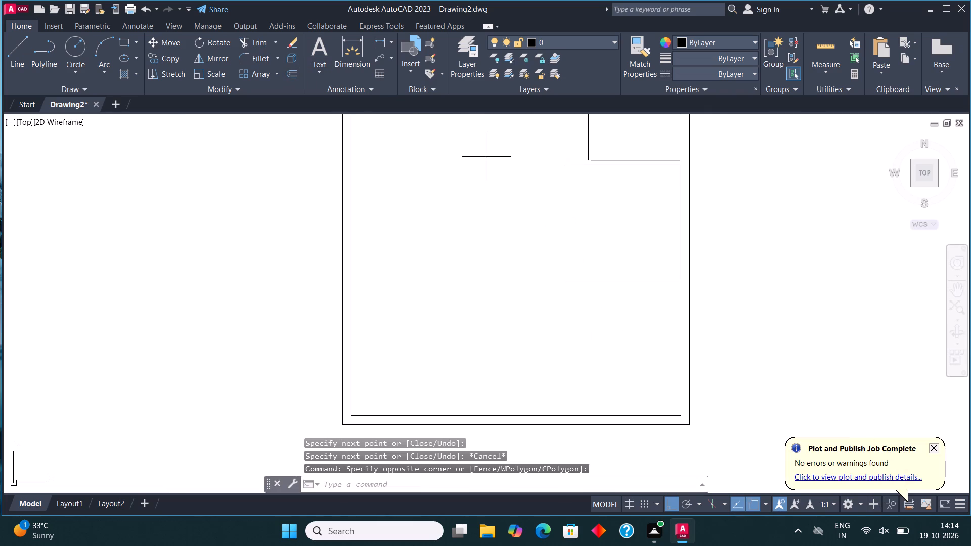
left_click(564, 220)
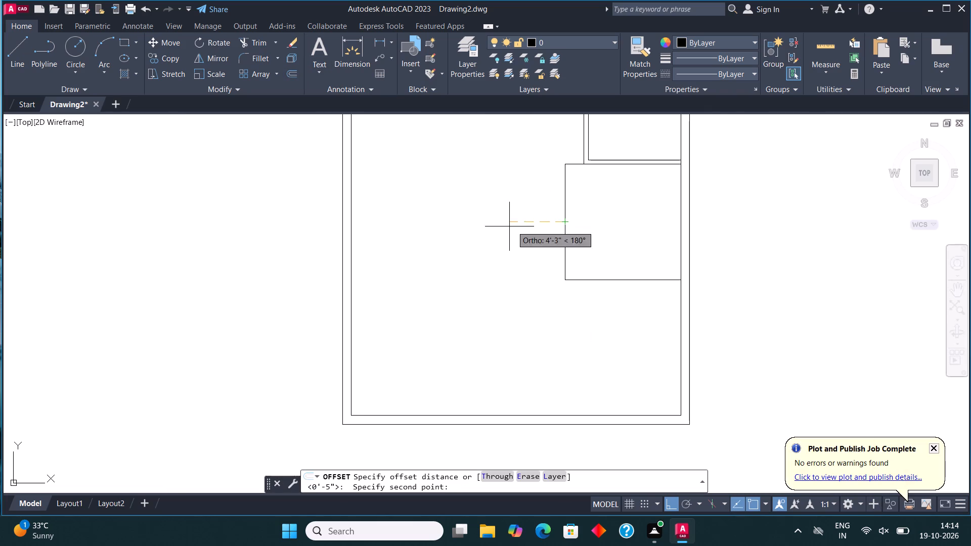
type("4.5\"")
key("Return")
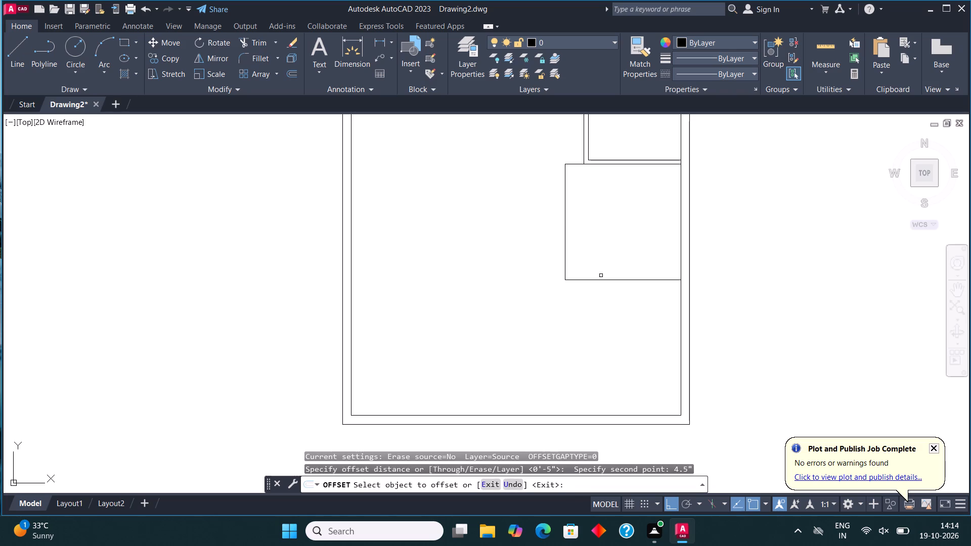
left_click_drag(602, 279, 604, 298)
left_click(604, 298)
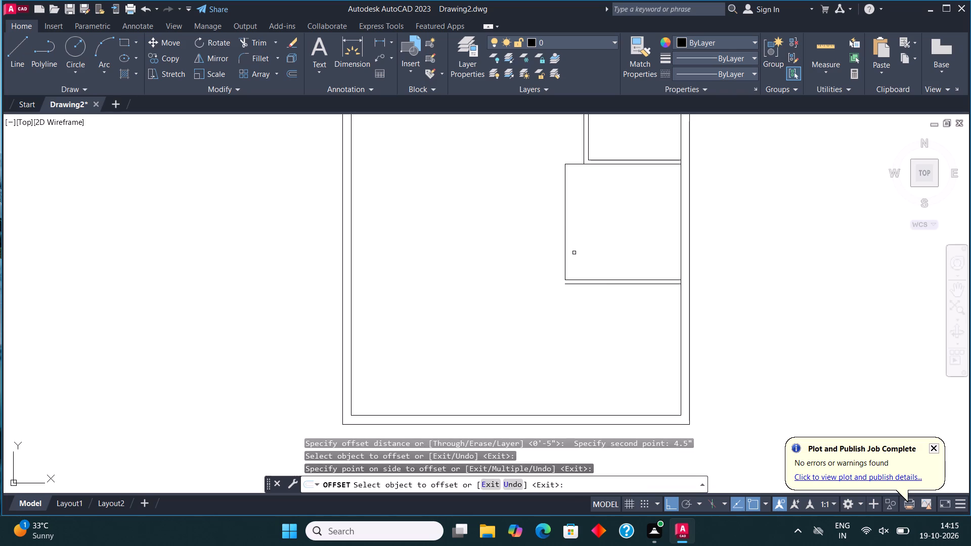
left_click(565, 238)
left_click(551, 227)
left_click(569, 163)
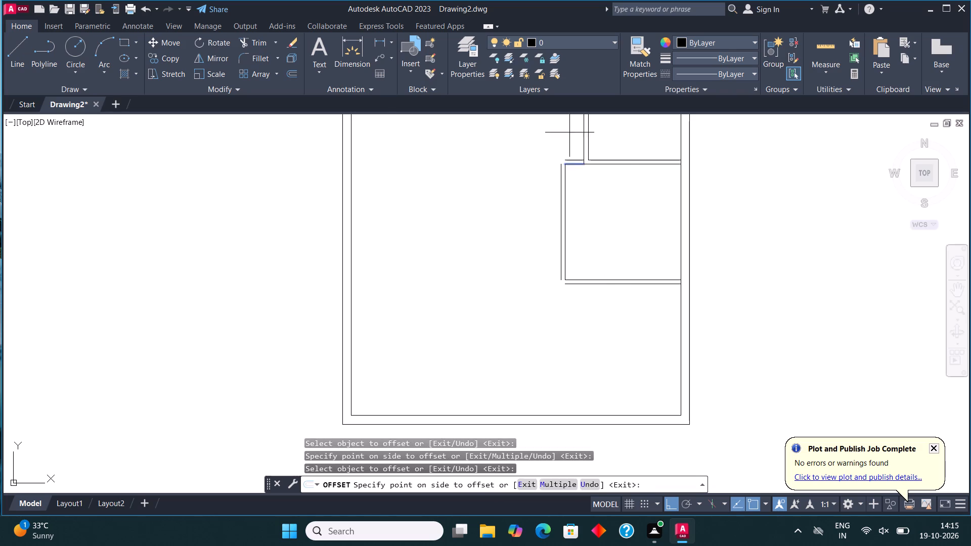
left_click(569, 132)
Fillet the 10' by 10' room's outer offset lines so they meet at its upper-left and lower-left corners.
left_click(259, 56)
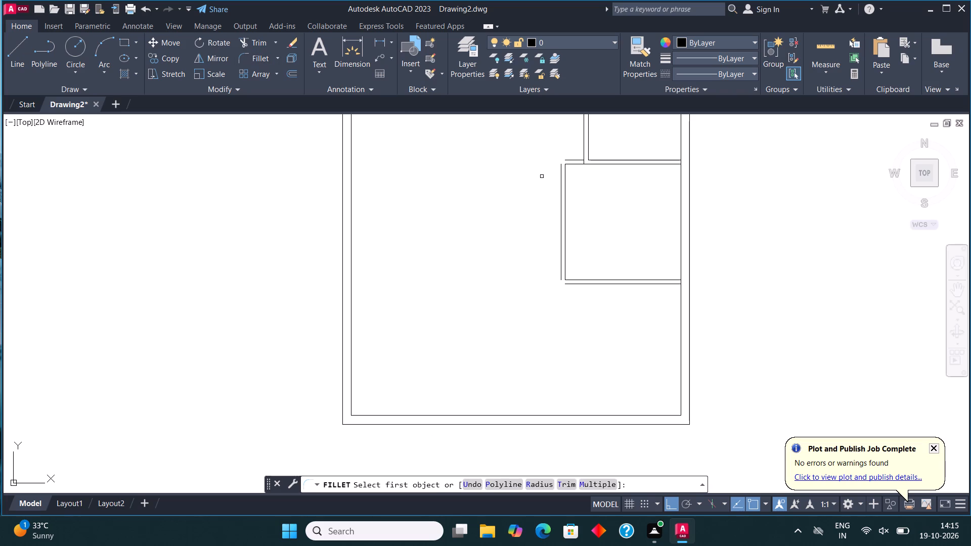
left_click(561, 170)
left_click(564, 158)
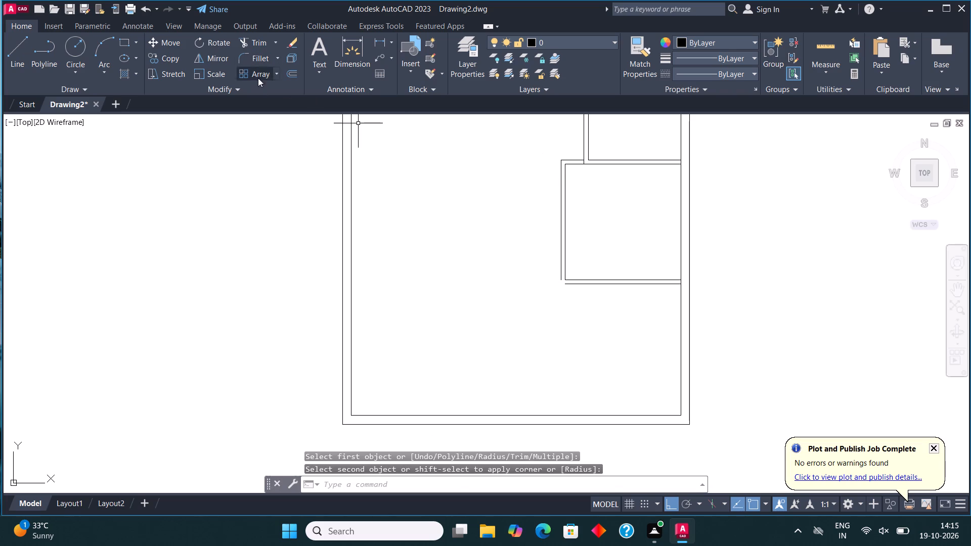
left_click(258, 56)
left_click(561, 268)
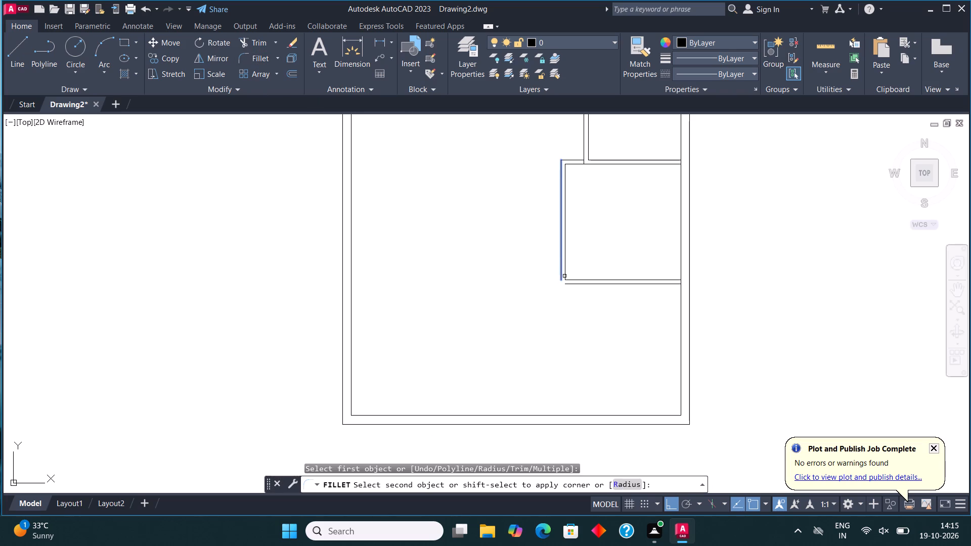
left_click(569, 286)
Draw a line from the plan's inner lower-right corner, 20' along the bottom wall and 11' up into the plan.
left_click(13, 52)
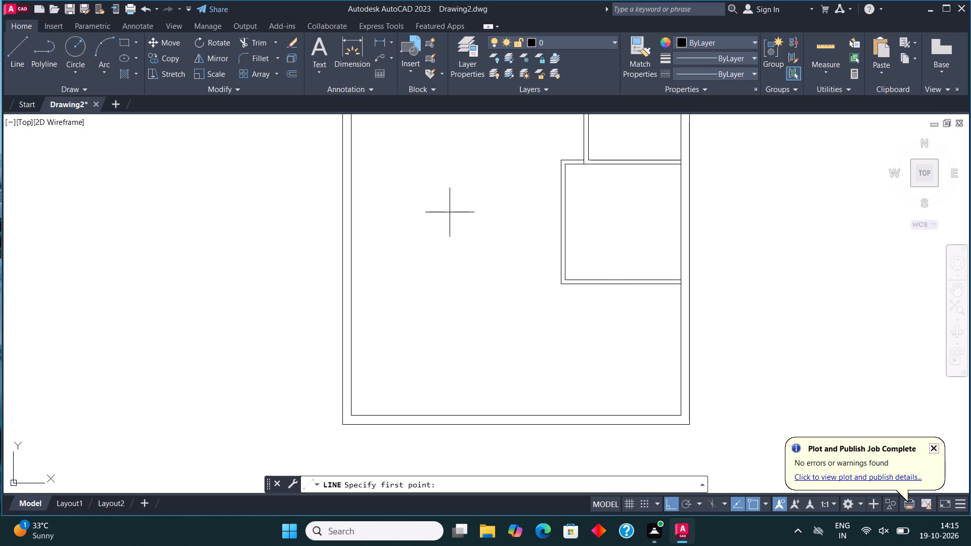
scroll(518, 58, "down", 1)
scroll(620, 191, "down", 2)
scroll(662, 285, "up", 2)
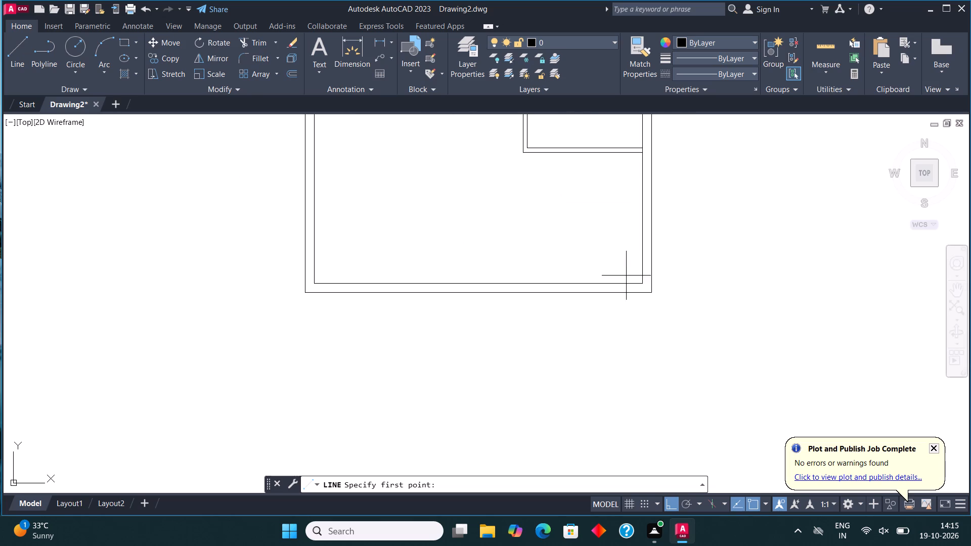
left_click(647, 281)
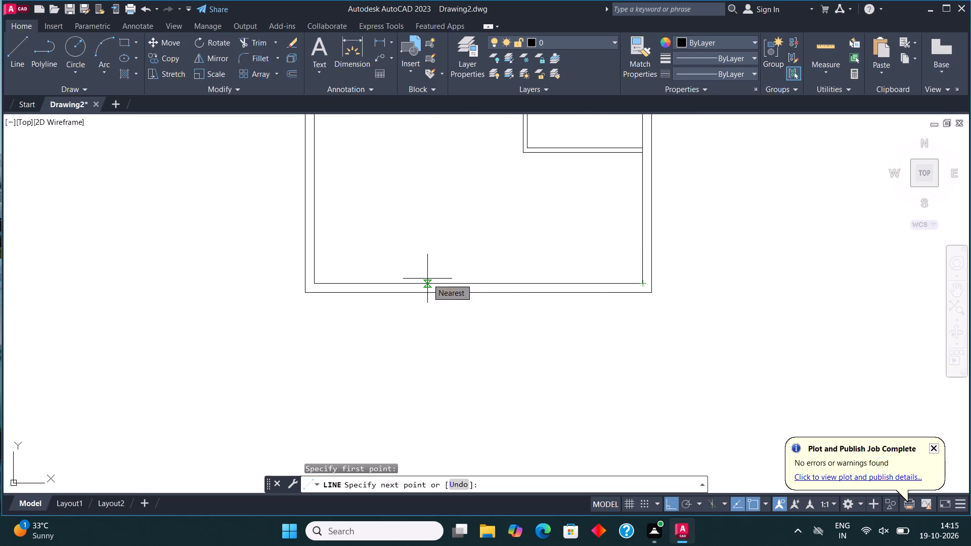
type("20'")
key("Return")
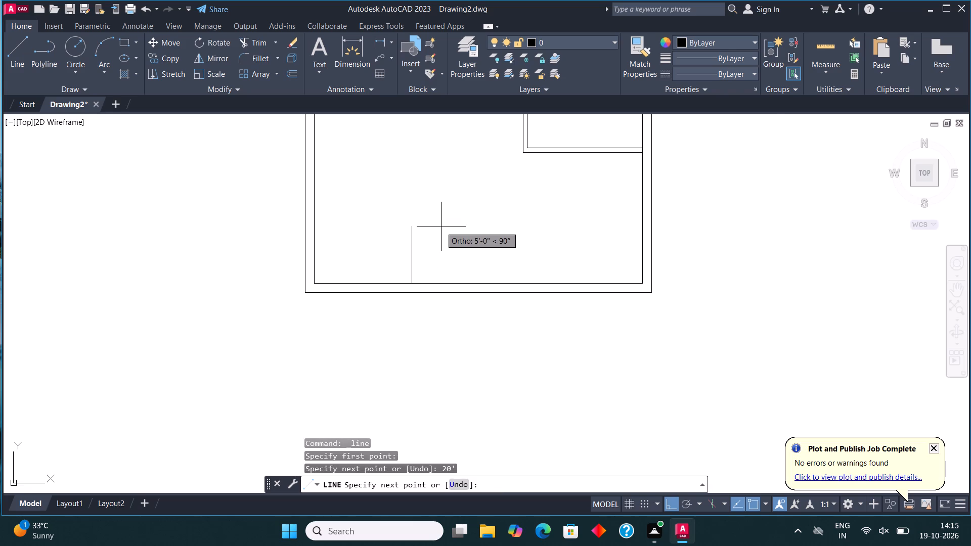
scroll(442, 226, "up", 1)
middle_click_drag(442, 226, 496, 273)
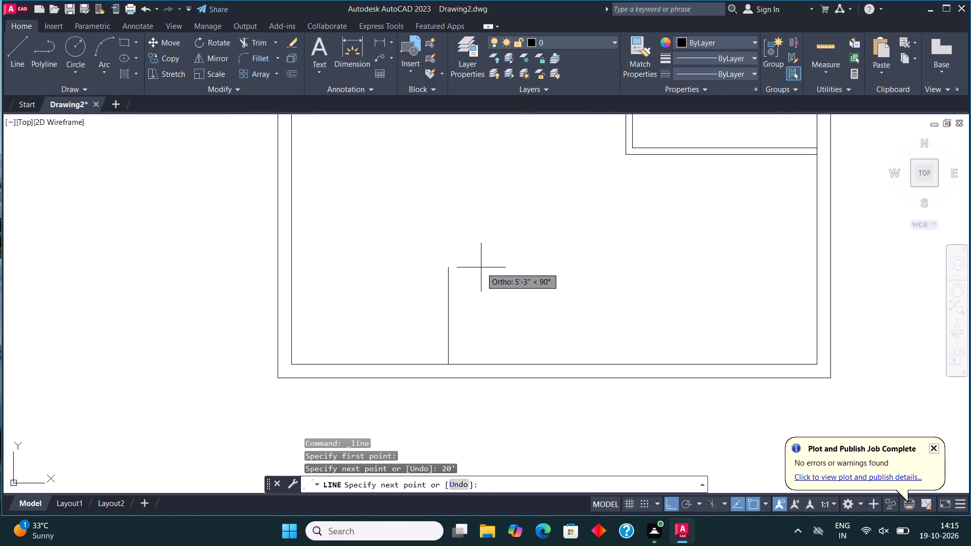
type("11'")
key("Return")
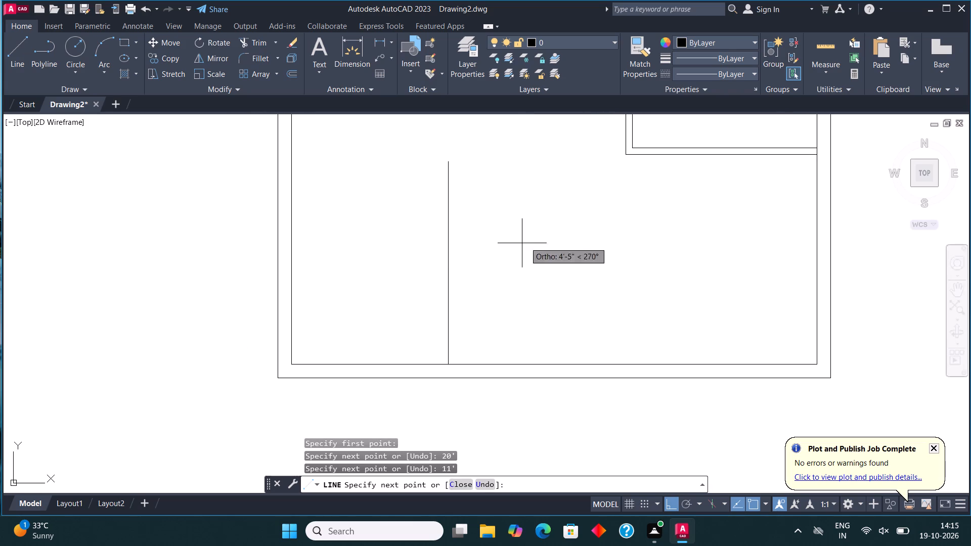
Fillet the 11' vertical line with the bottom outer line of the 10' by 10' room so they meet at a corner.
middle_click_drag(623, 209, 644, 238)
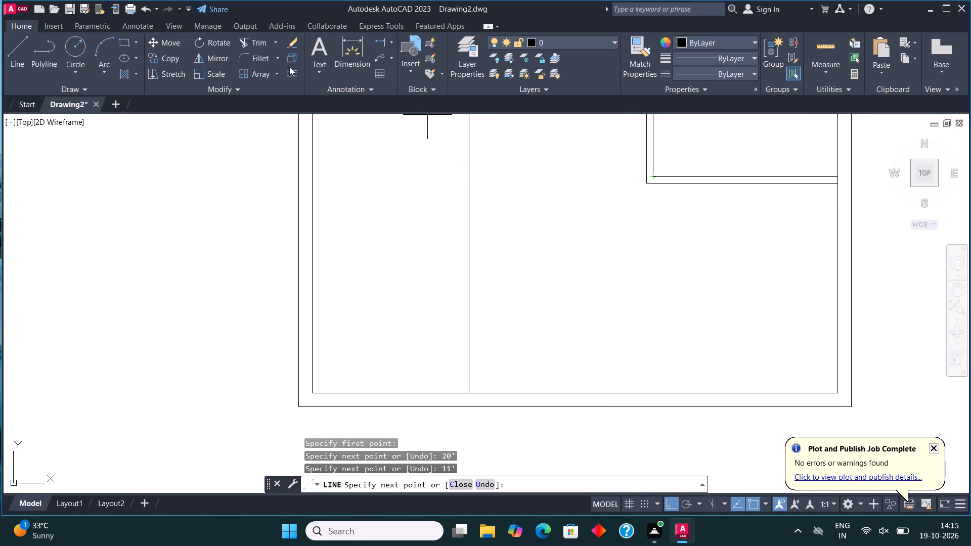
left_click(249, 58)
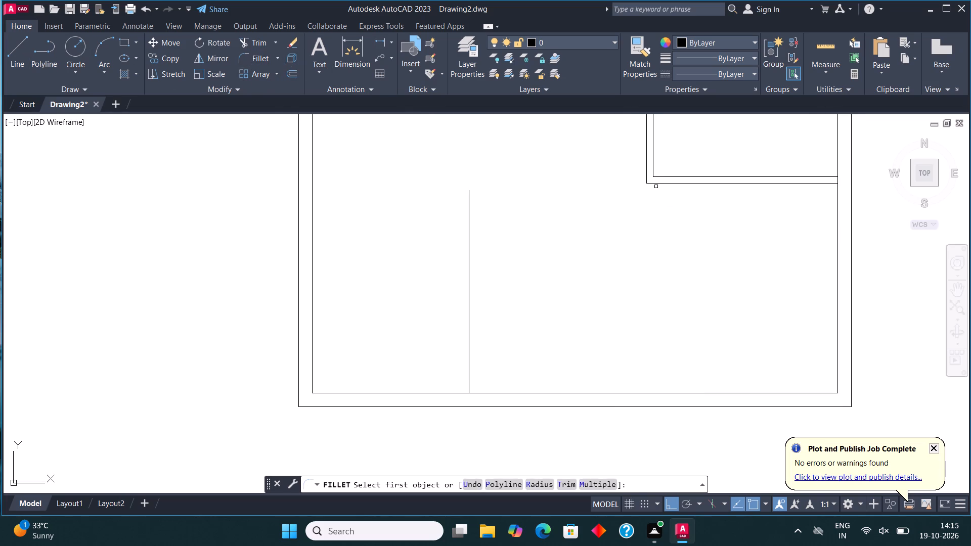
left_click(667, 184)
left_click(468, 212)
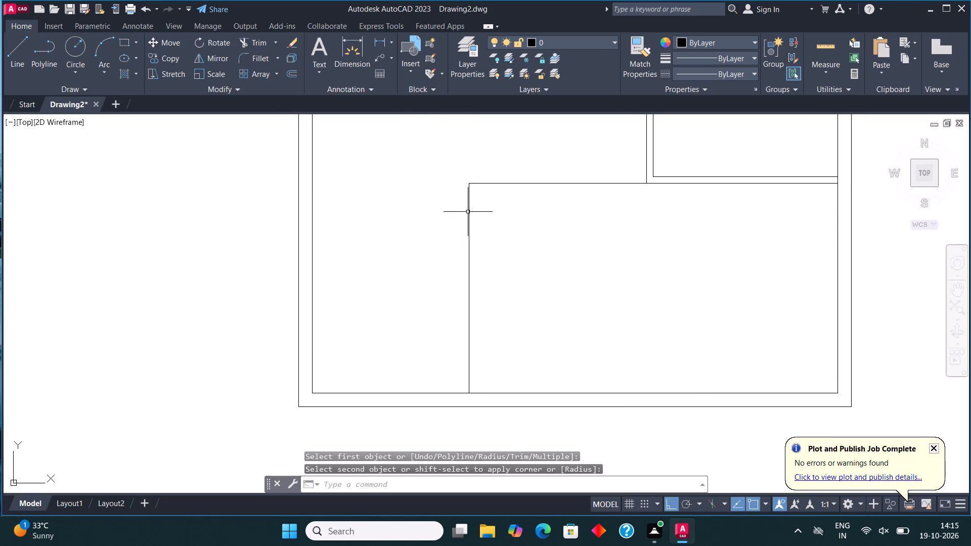
Offset the 11' vertical line 4.5" toward the left outer wall to form a partition wall.
left_click(509, 242)
left_click(455, 172)
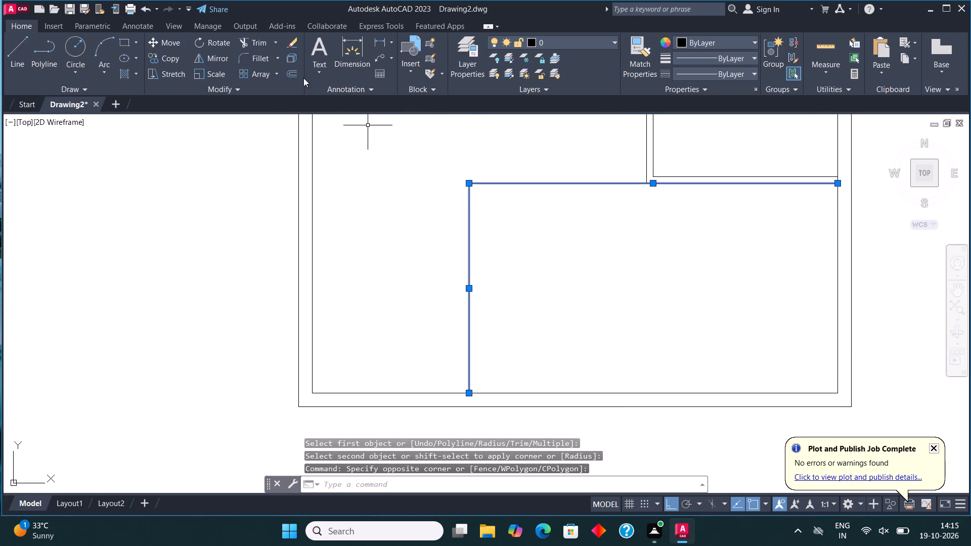
left_click(291, 71)
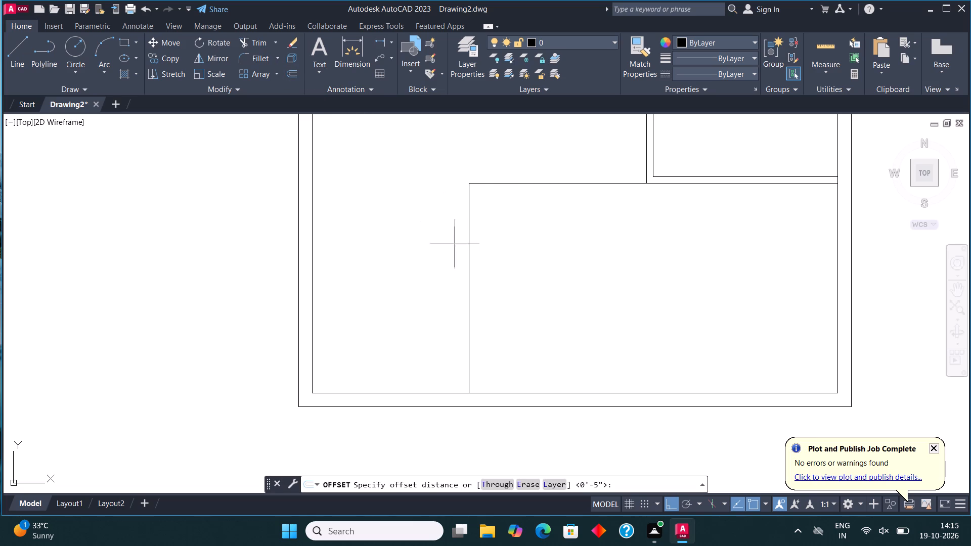
left_click(469, 271)
type("4.5\"")
key("Return")
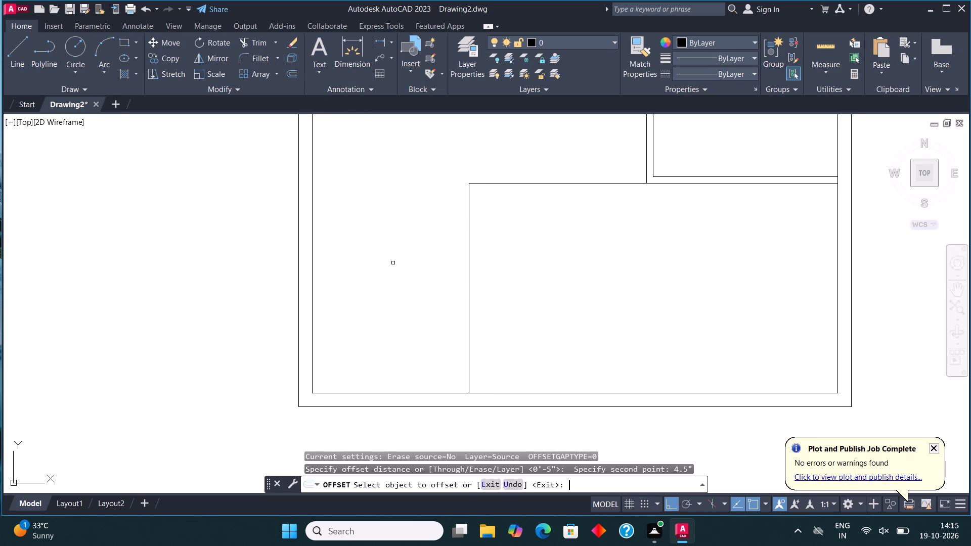
left_click(469, 337)
left_click(452, 329)
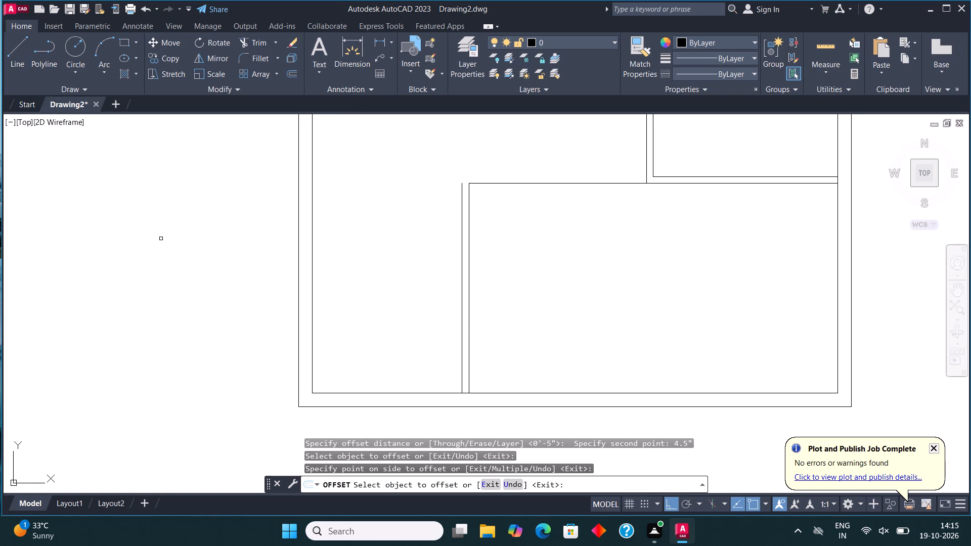
key("Escape")
Measure the clear distance along the bottom wall between the left outer wall and the new partition.
scroll(292, 307, "down", 1)
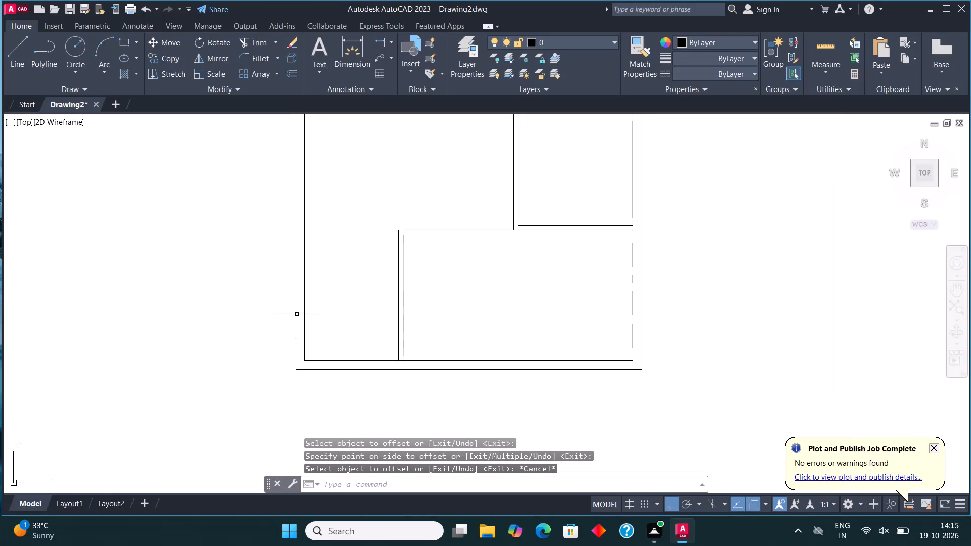
left_click(362, 61)
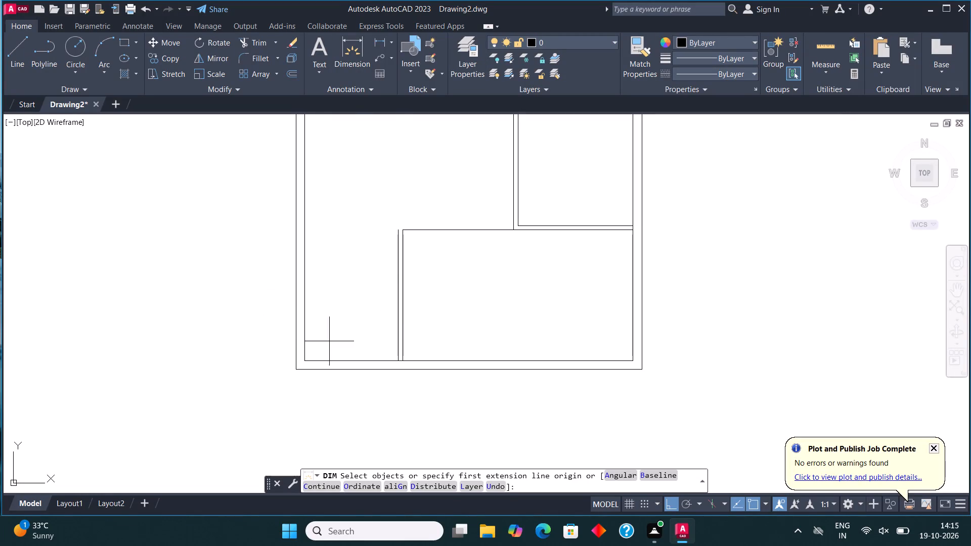
left_click(305, 359)
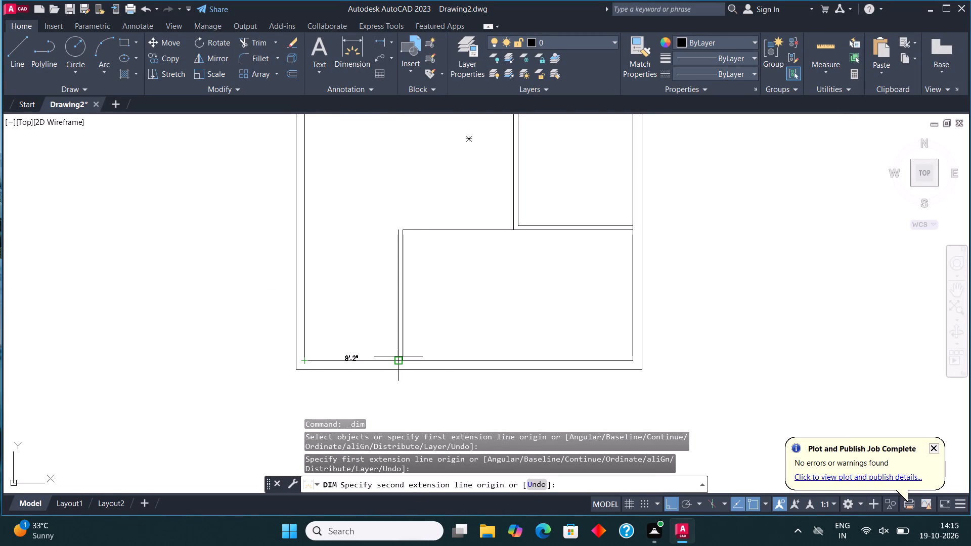
key("Escape")
Draw a short horizontal line across the new partition's two faces, below its upper end, to cap the wall.
scroll(597, 325, "down", 2)
scroll(536, 320, "up", 2)
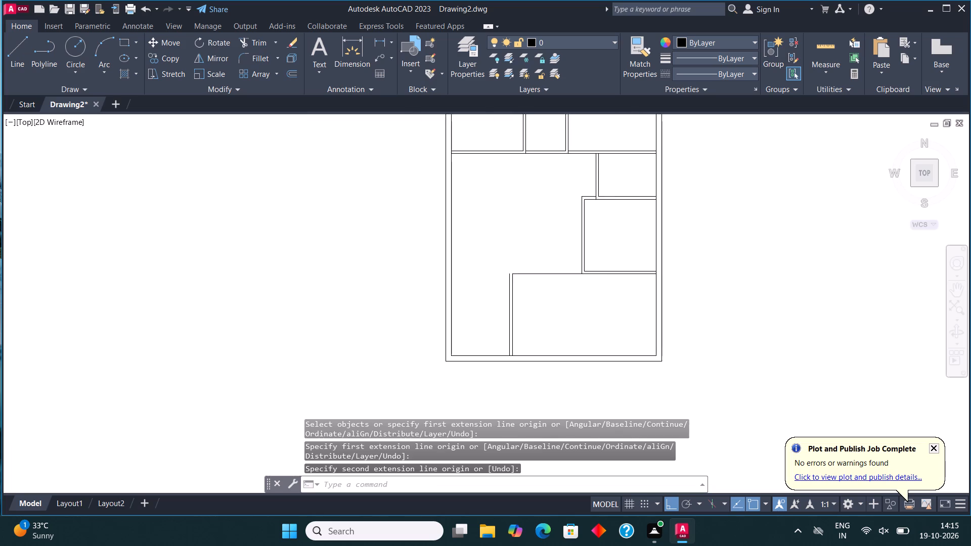
left_click(9, 54)
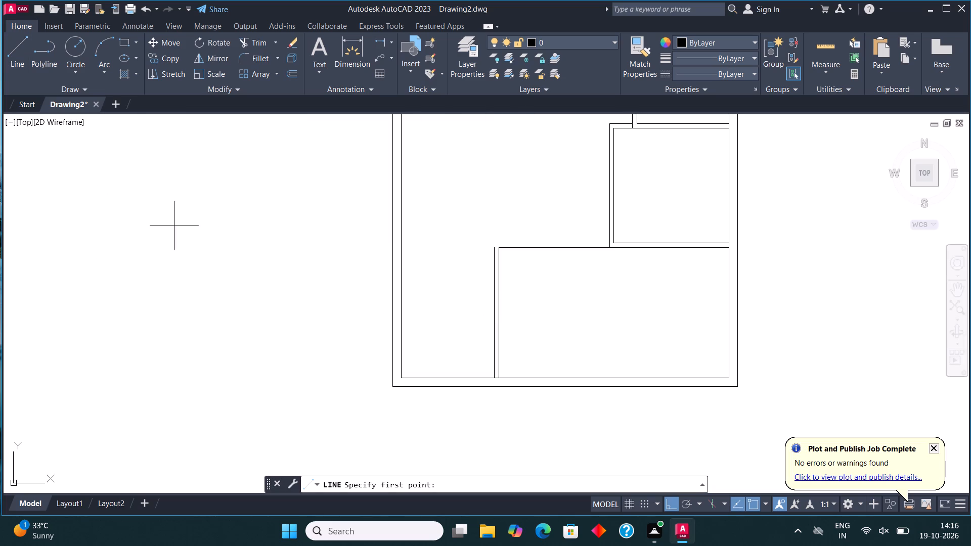
scroll(491, 304, "up", 2)
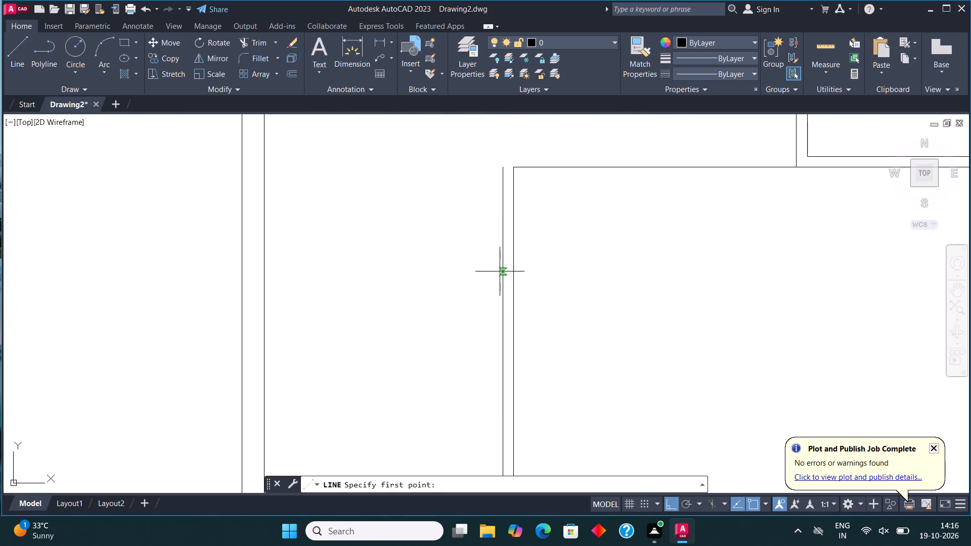
left_click(500, 271)
left_click(512, 270)
Trim the partition lines above the cap and the horizontal line running from them to the 10' by 10' room.
left_click(258, 38)
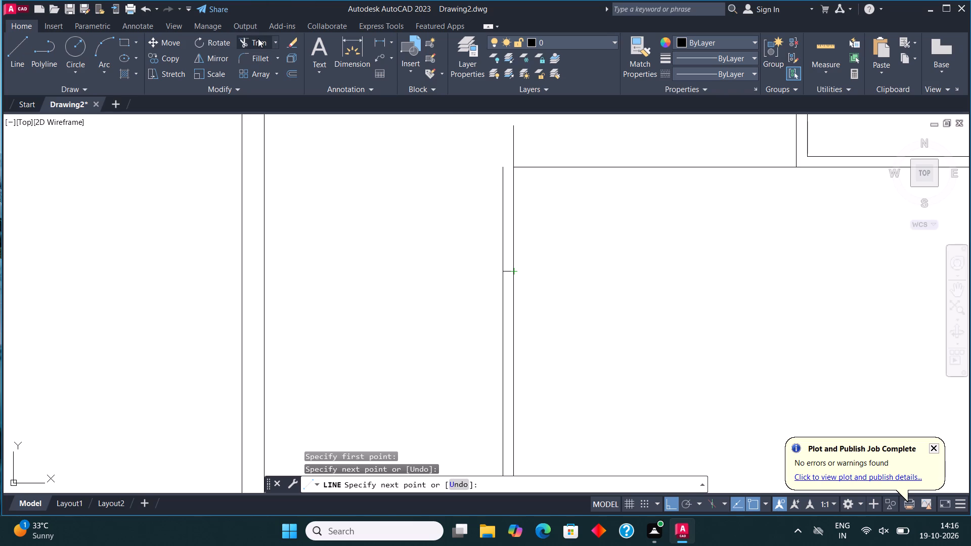
left_click_drag(492, 220, 585, 155)
scroll(559, 216, "down", 2)
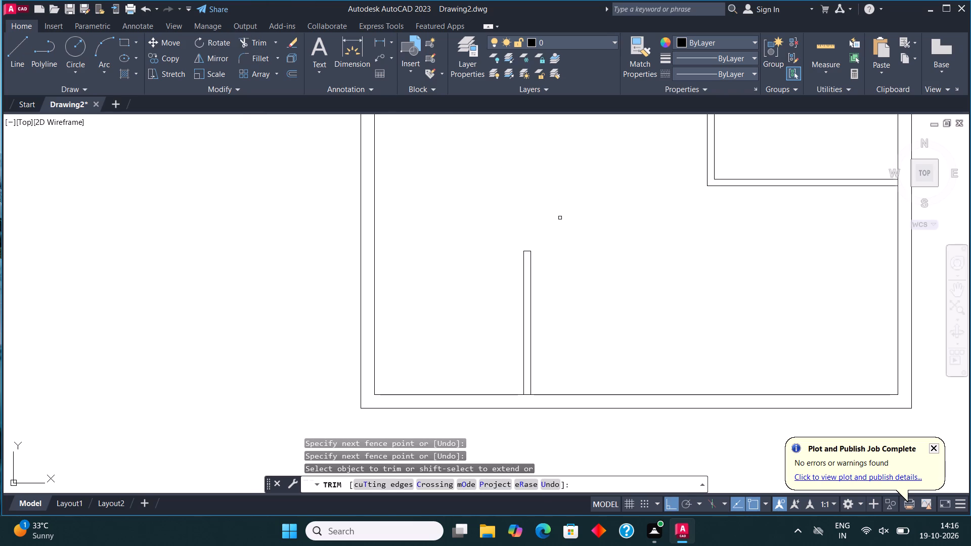
scroll(560, 219, "down", 1)
key("Escape")
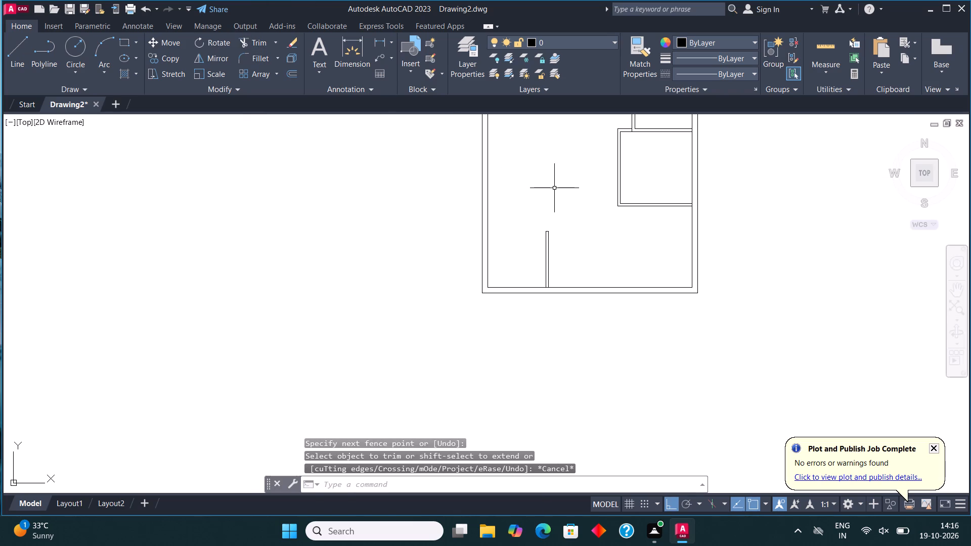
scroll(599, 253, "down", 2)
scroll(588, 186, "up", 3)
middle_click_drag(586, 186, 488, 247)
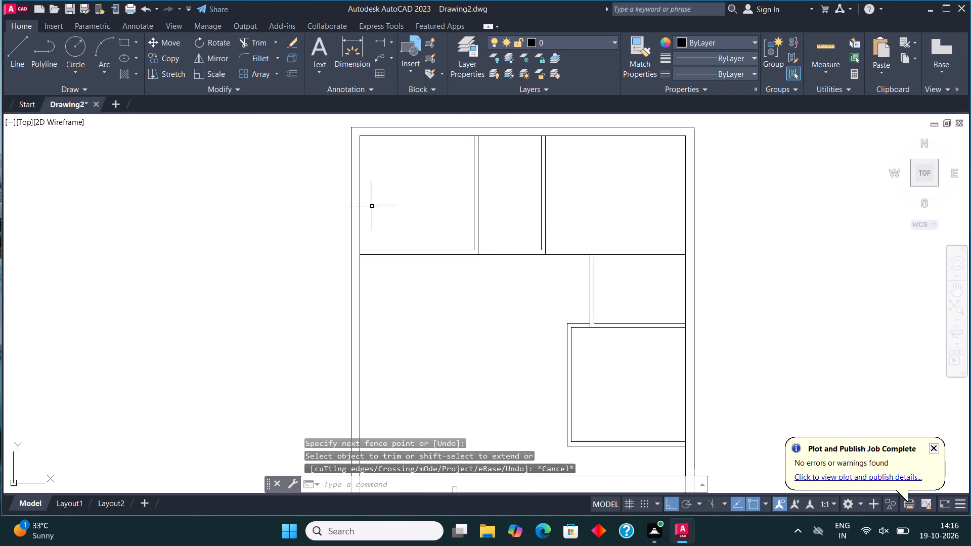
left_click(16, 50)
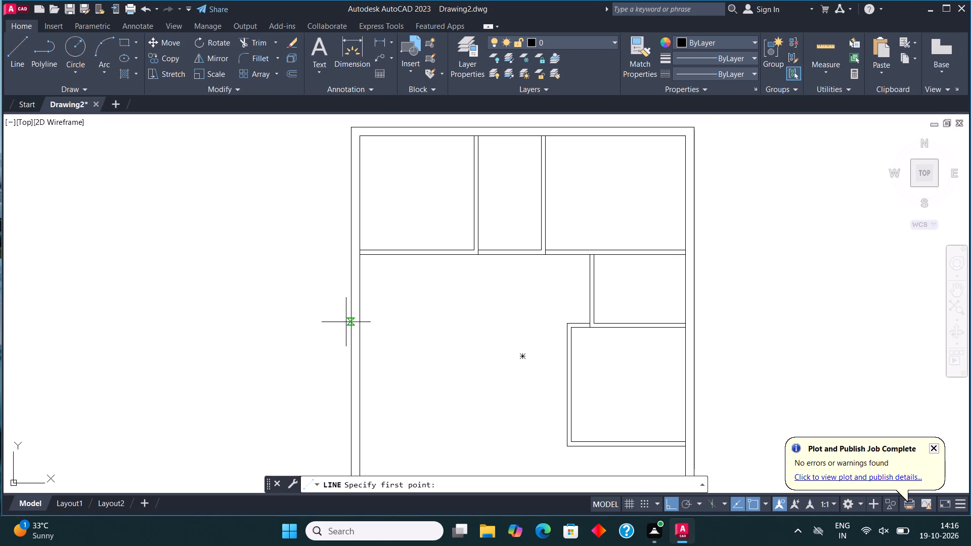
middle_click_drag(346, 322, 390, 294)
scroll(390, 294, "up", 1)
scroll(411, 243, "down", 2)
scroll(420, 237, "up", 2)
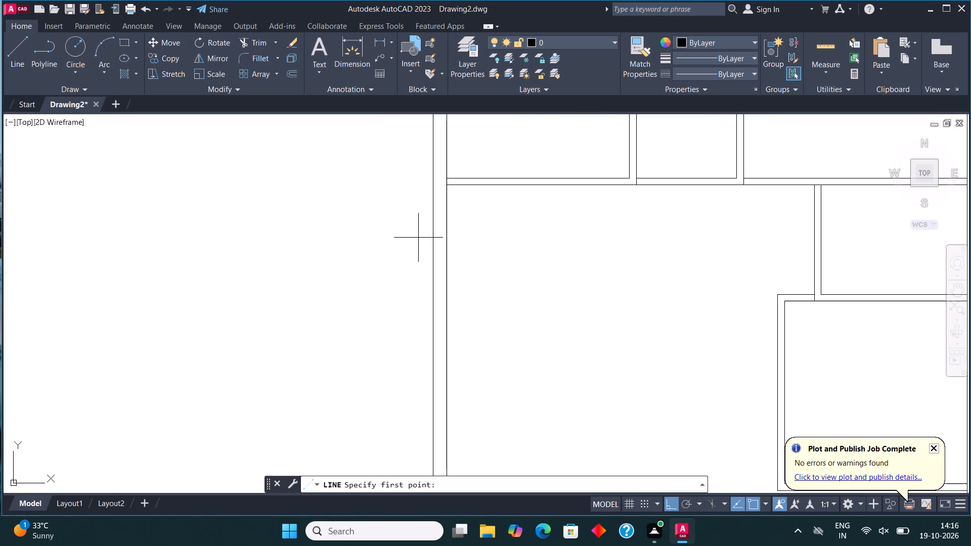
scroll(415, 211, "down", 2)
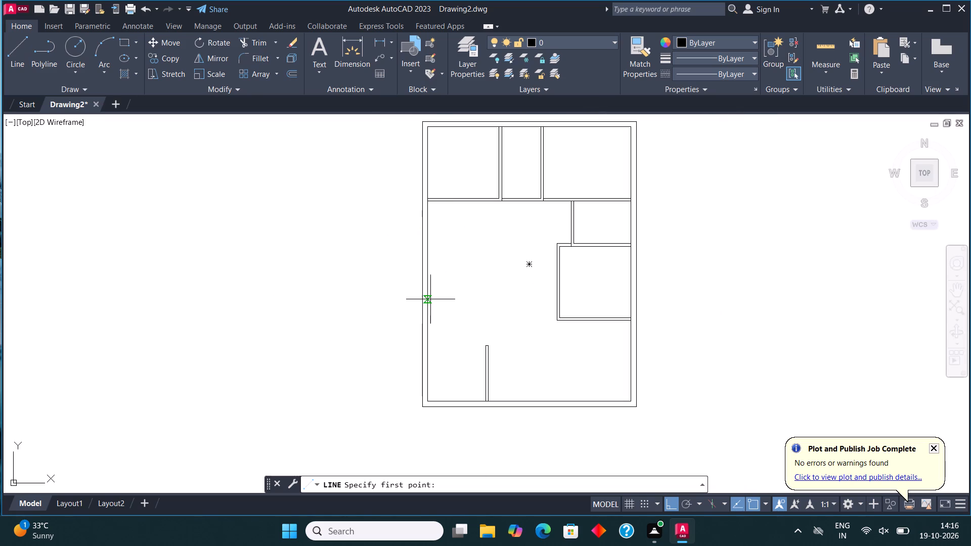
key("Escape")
Open the tool palettes and insert the Door - Imperial sample in the empty space beside the plan.
type("TOOL")
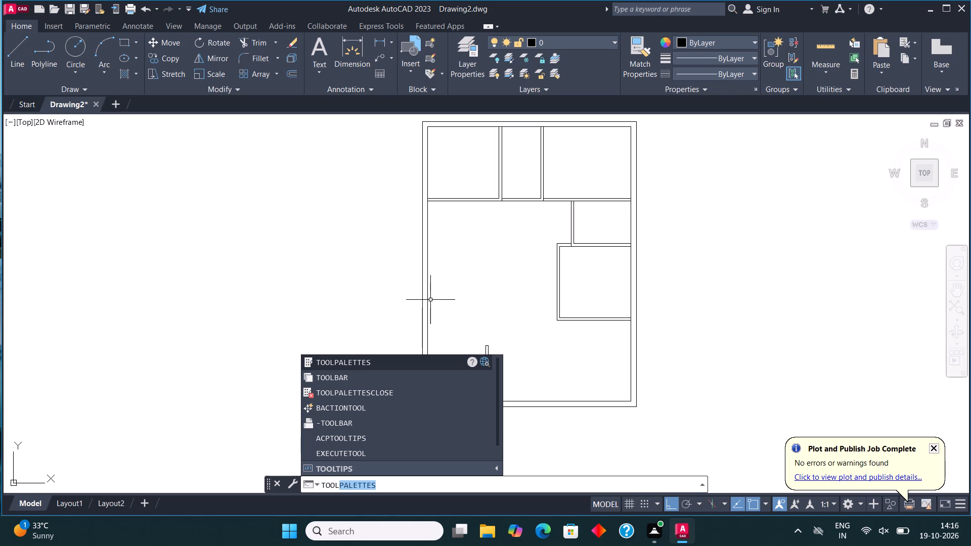
scroll(430, 300, "up", 1)
scroll(430, 300, "down", 2)
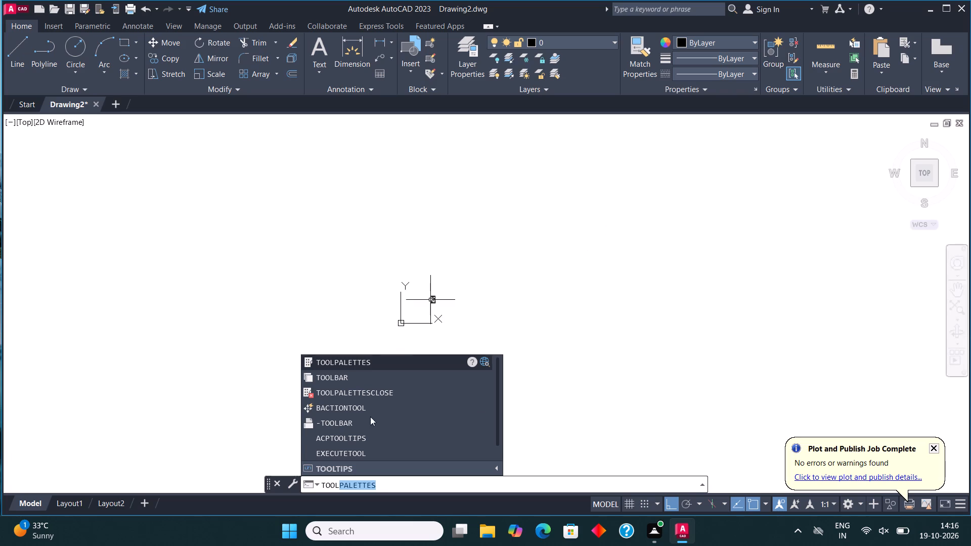
left_click(377, 363)
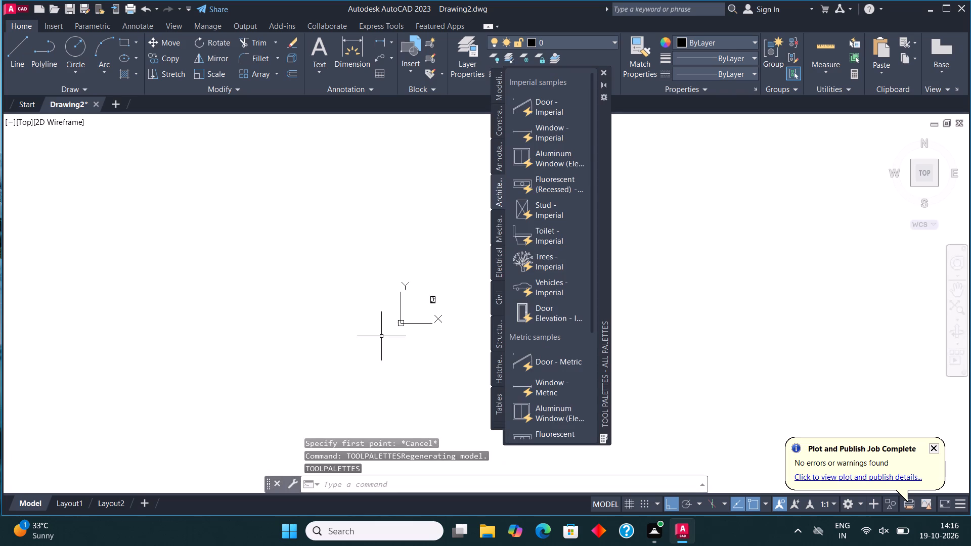
left_click(558, 105)
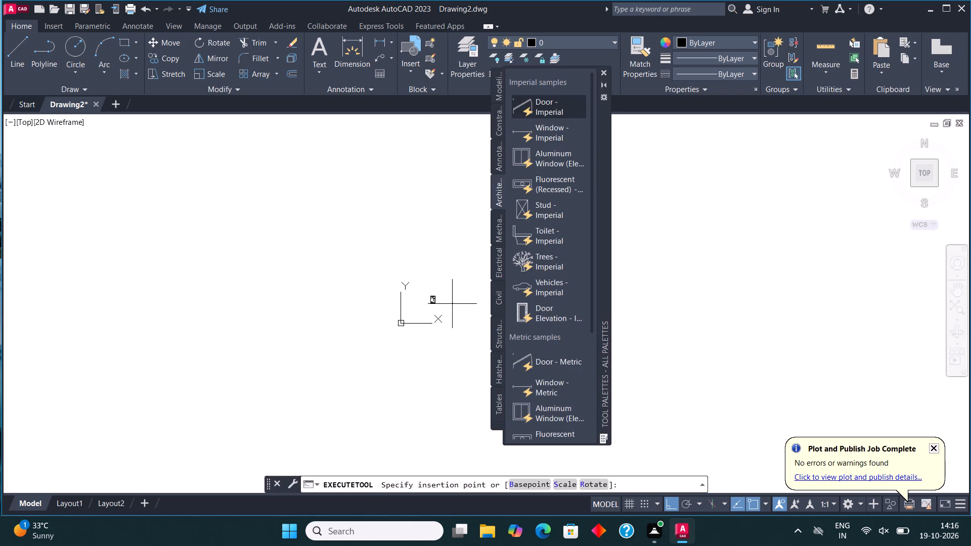
left_click(442, 302)
Insert the Toilet - Imperial sample beside the plan, above the door block, and close the tool palettes.
scroll(434, 308, "up", 4)
middle_click_drag(460, 269, 409, 332)
scroll(410, 317, "up", 2)
middle_click_drag(410, 317, 330, 228)
scroll(402, 311, "up", 1)
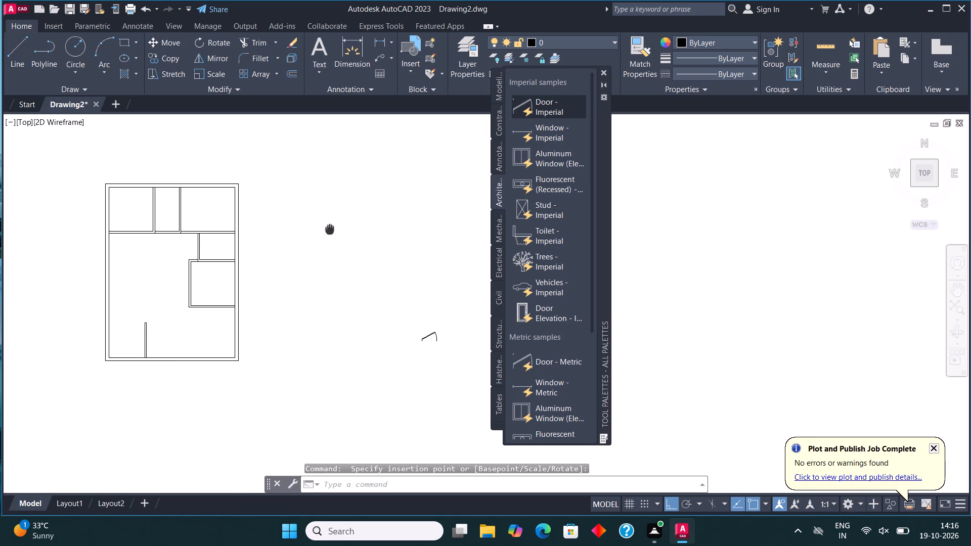
middle_click_drag(330, 228, 330, 227)
left_click(548, 237)
left_click(420, 269)
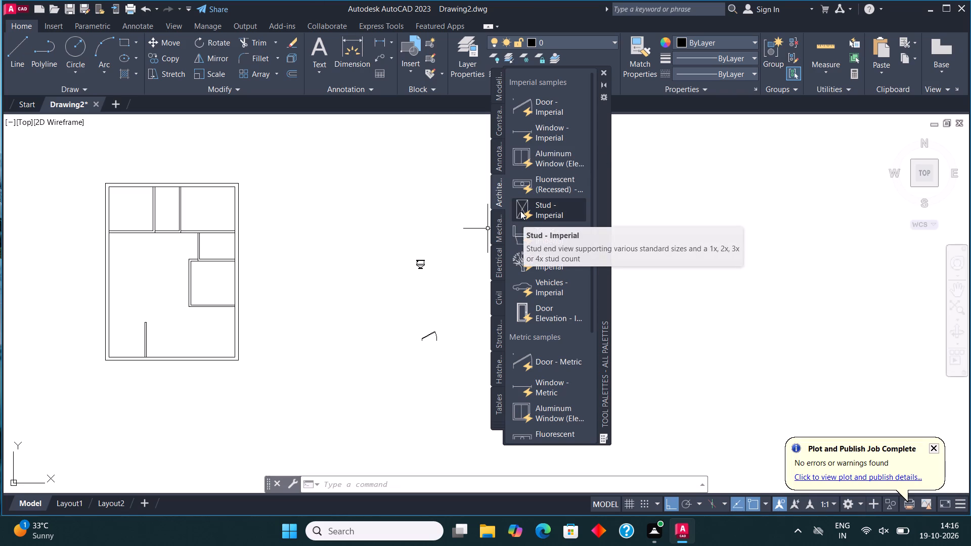
left_click(604, 75)
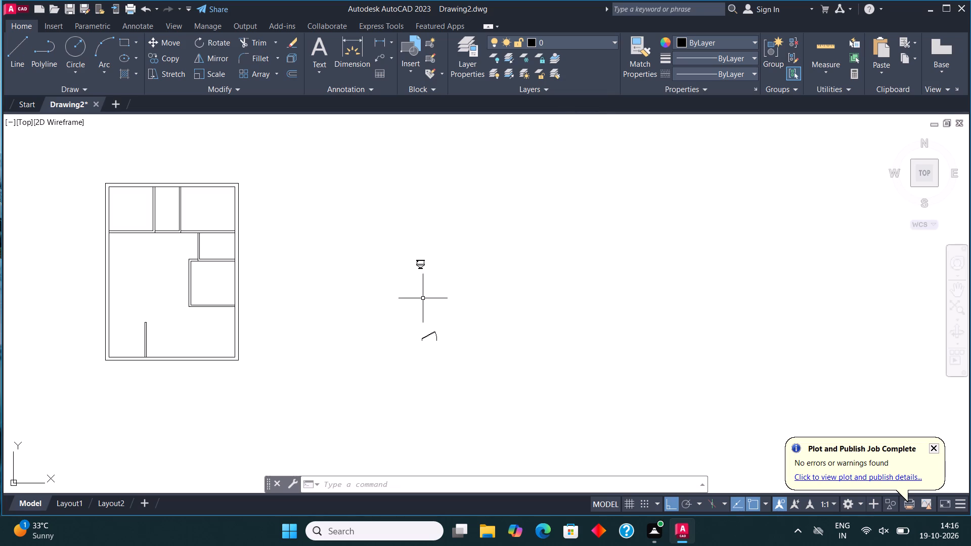
Switch the toilet block beside the plan to its Elongated (Plan) view.
left_click(420, 265)
left_click(413, 271)
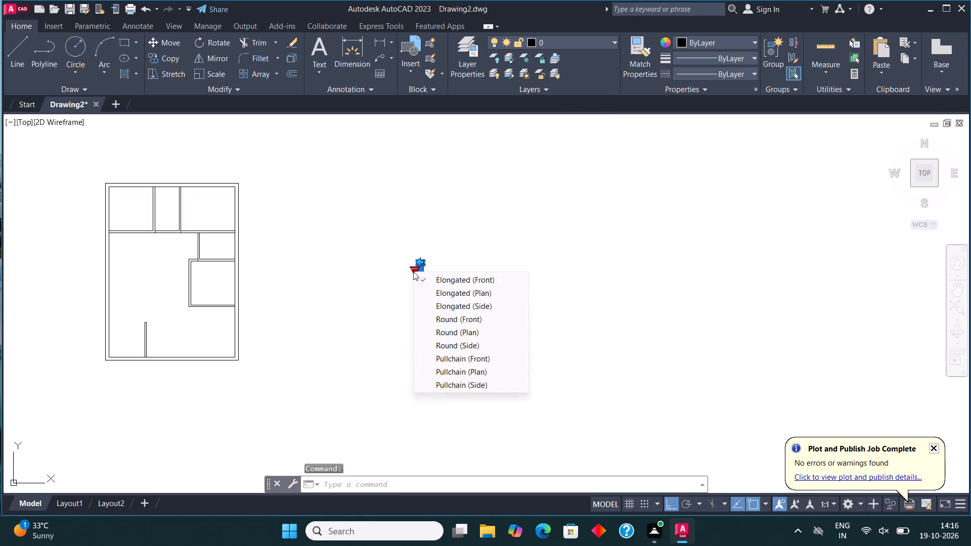
left_click(465, 293)
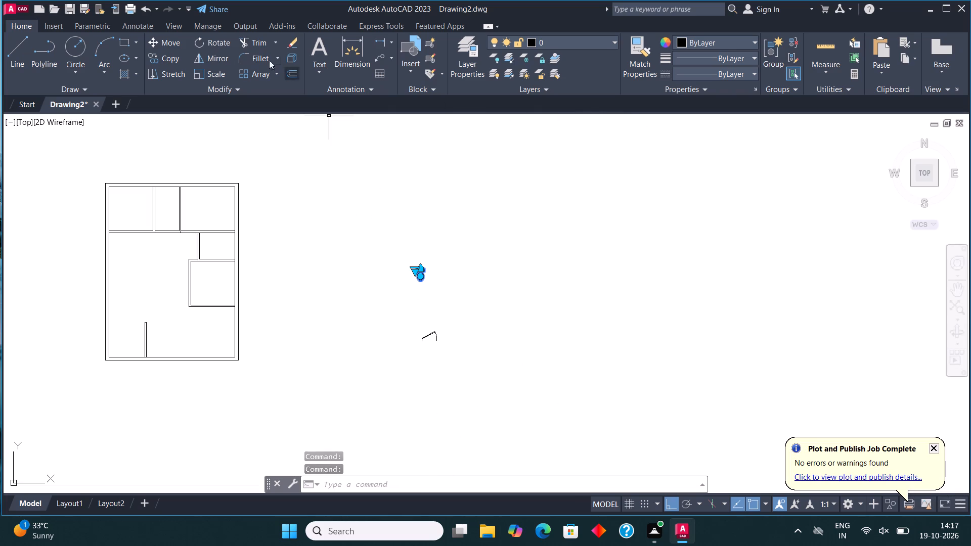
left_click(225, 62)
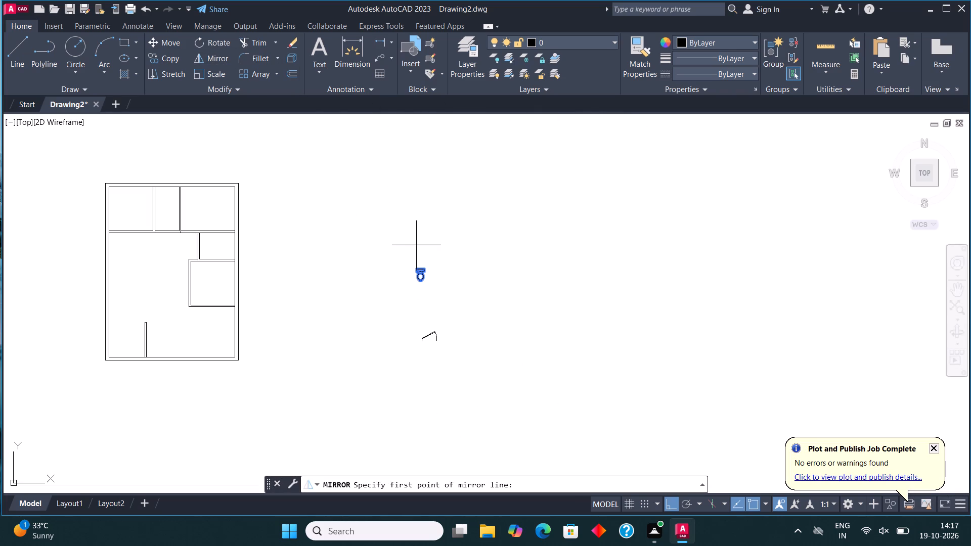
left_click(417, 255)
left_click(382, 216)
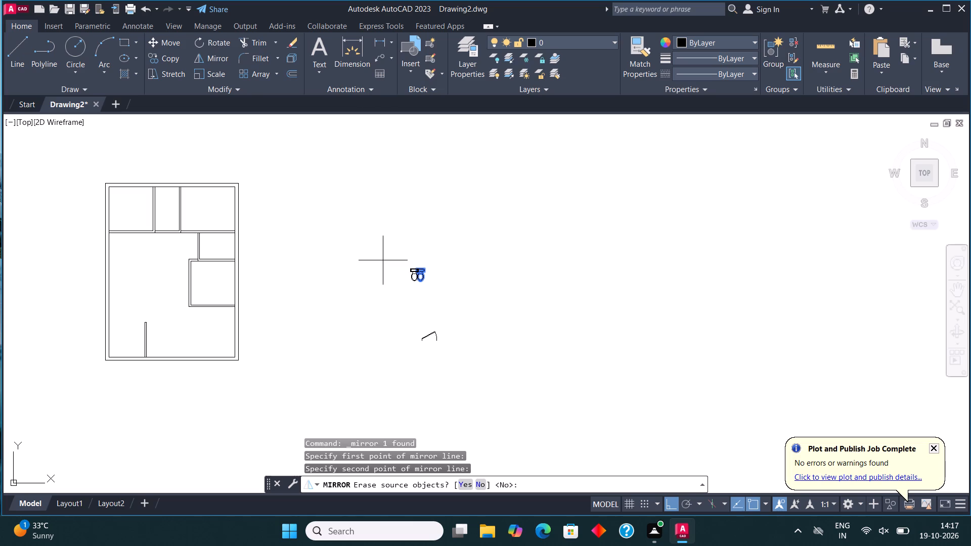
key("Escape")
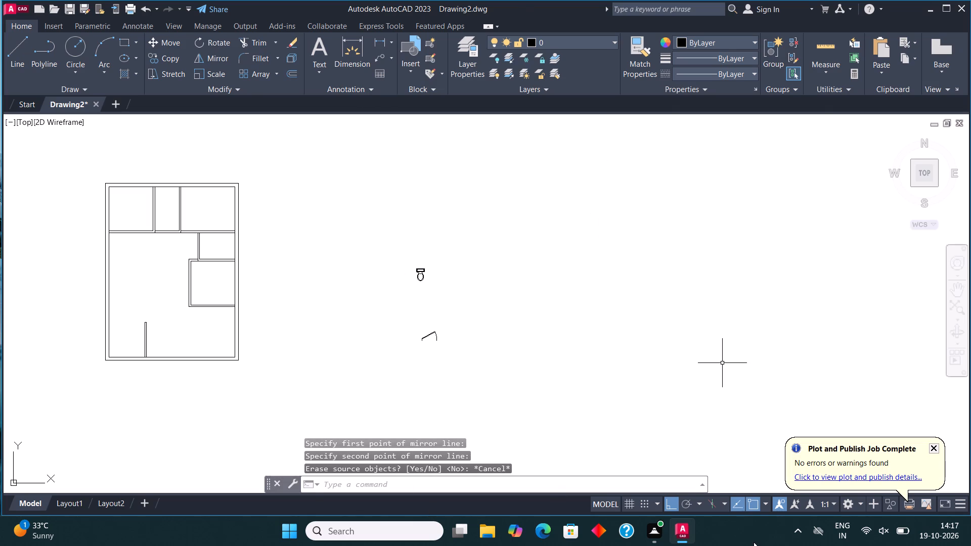
Mirror the toilet across a horizontal line above it, keeping the original, so the copy faces the opposite way.
left_click(436, 295)
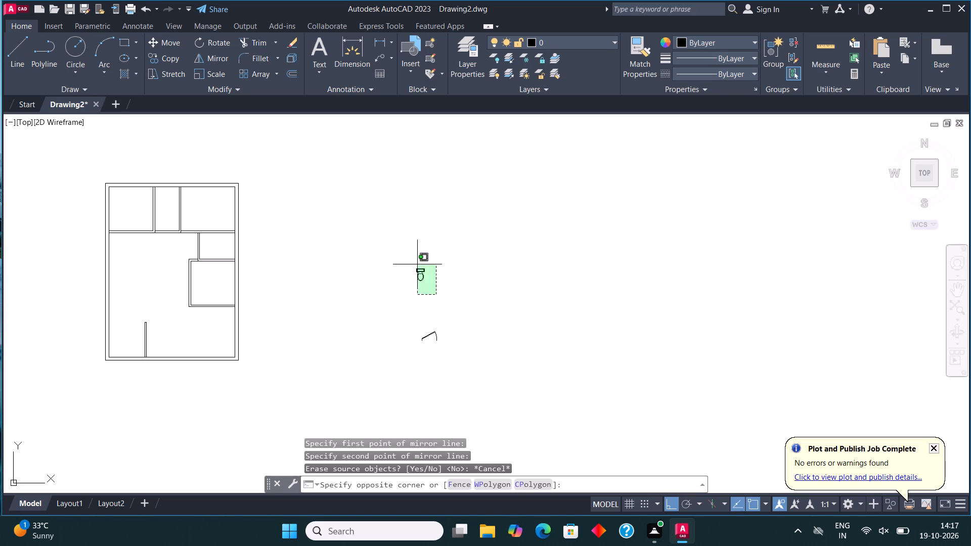
left_click(417, 264)
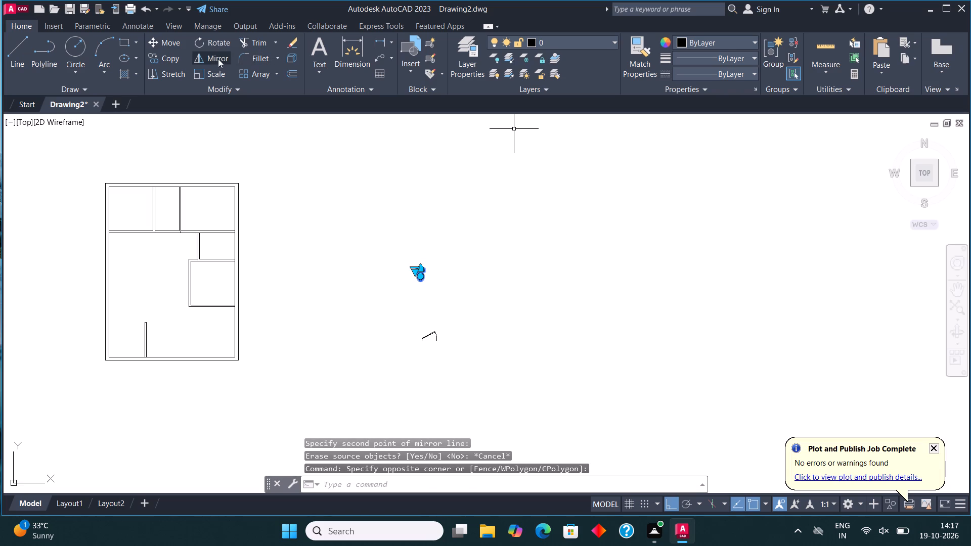
left_click(218, 59)
left_click(415, 254)
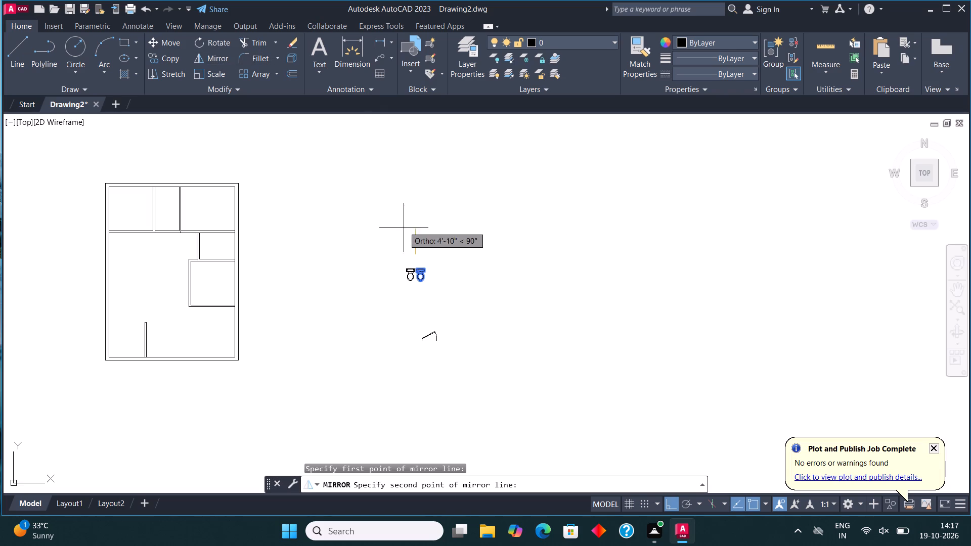
left_click(478, 222)
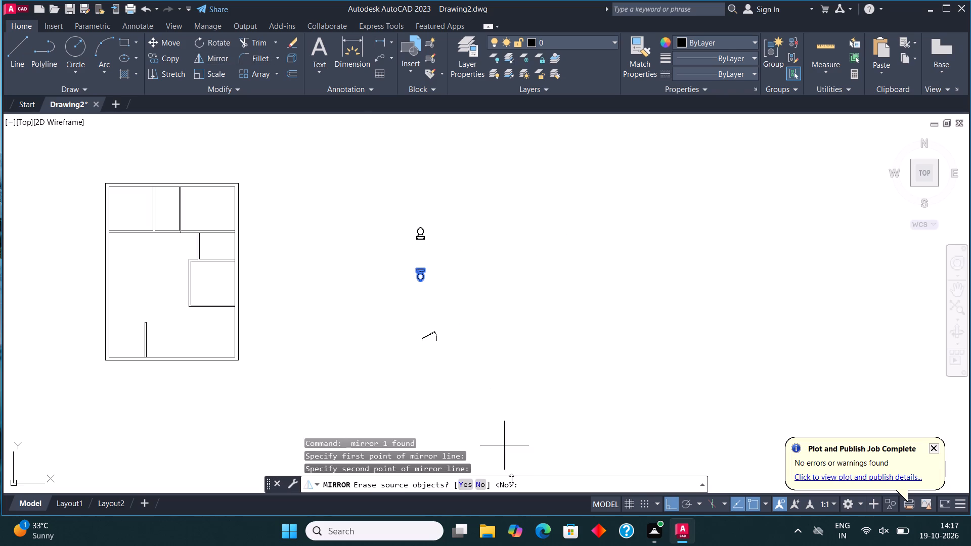
left_click(482, 488)
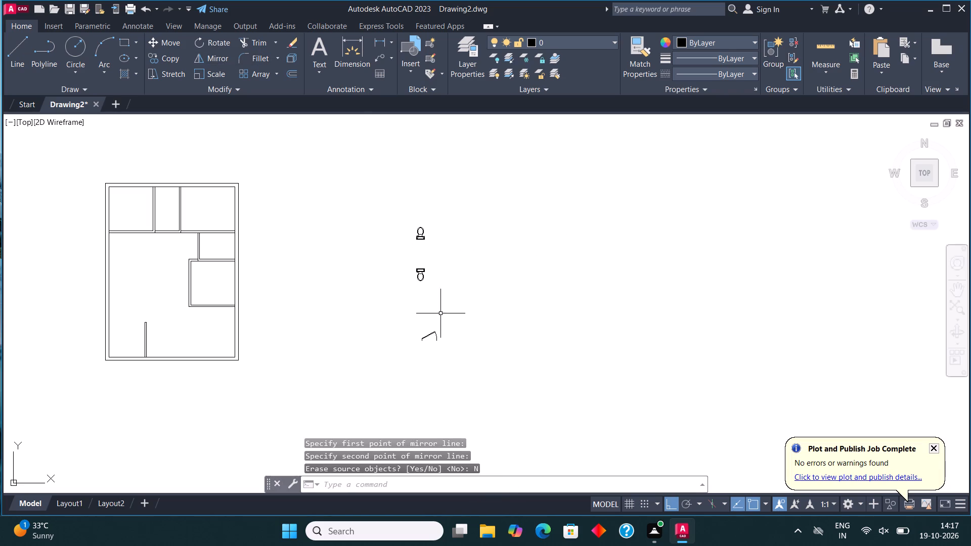
Copy the lower toilet horizontally into the empty space to its right.
left_click(431, 296)
left_click(415, 271)
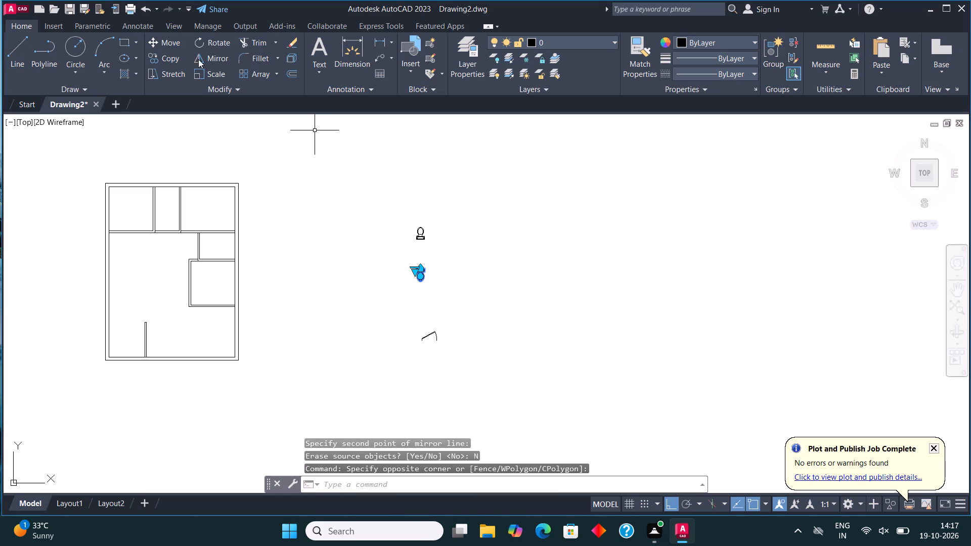
left_click(172, 61)
left_click(411, 282)
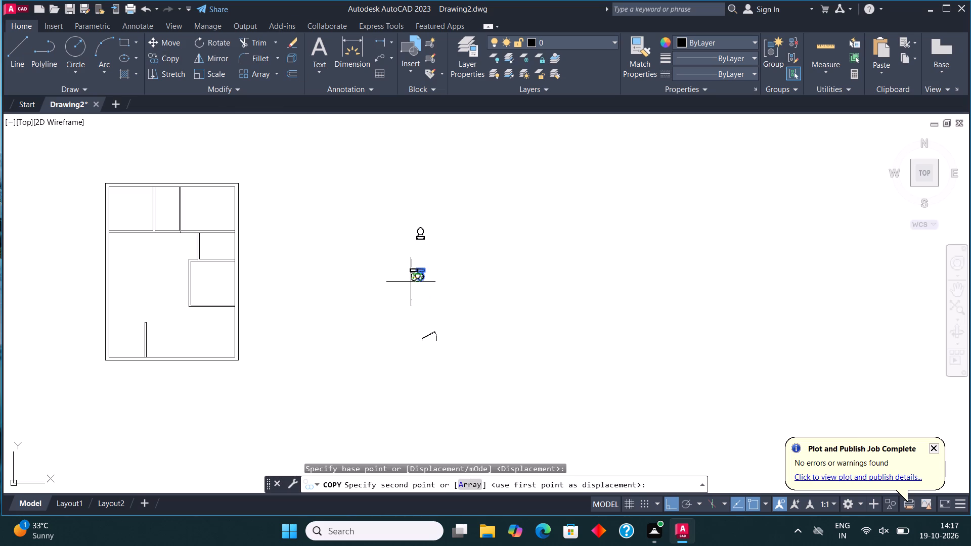
left_click(523, 275)
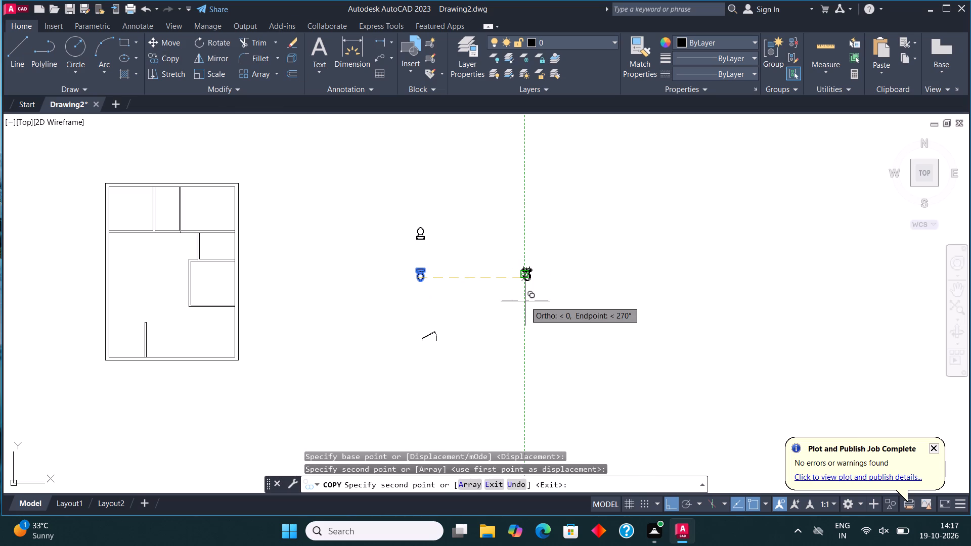
key("Escape")
Rotate the copied toilet by 270° so its bowl points left.
left_click(561, 304)
left_click(504, 252)
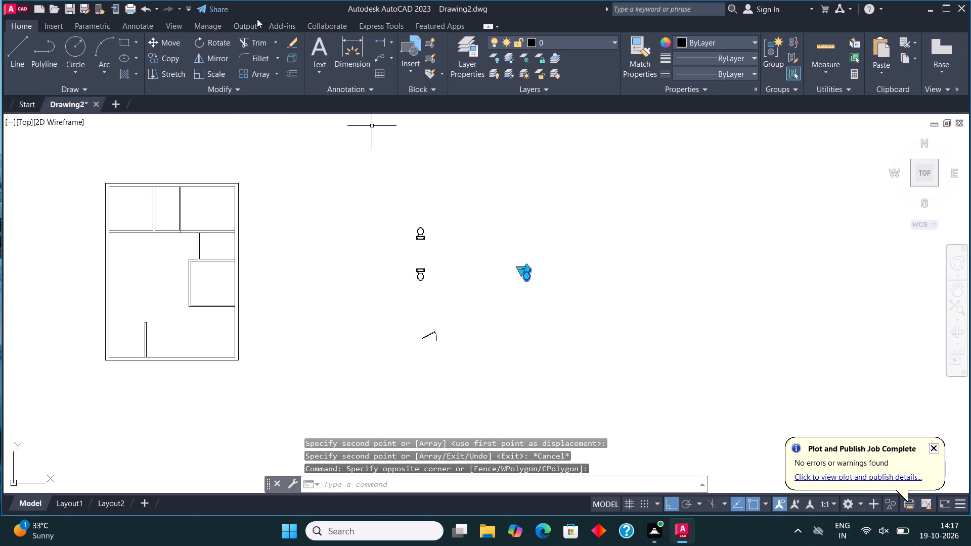
left_click(218, 44)
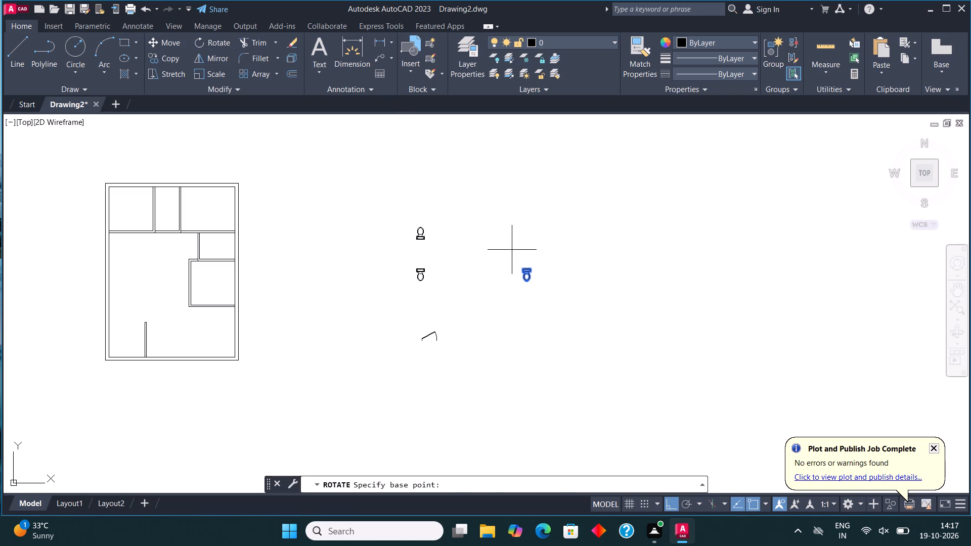
left_click(535, 257)
left_click(540, 284)
Mirror the rotated toilet across a vertical line on its right, keeping the original.
left_click(526, 260)
left_click(511, 233)
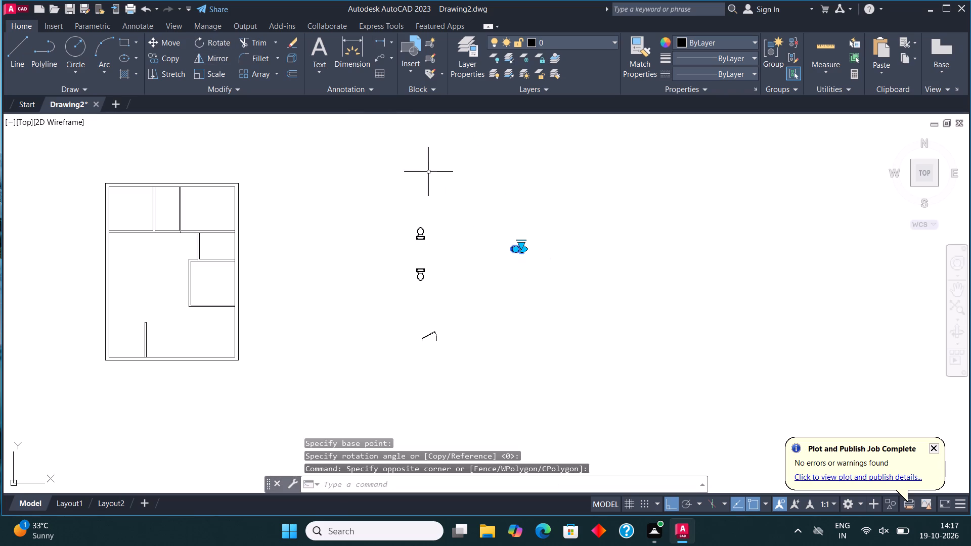
left_click(218, 59)
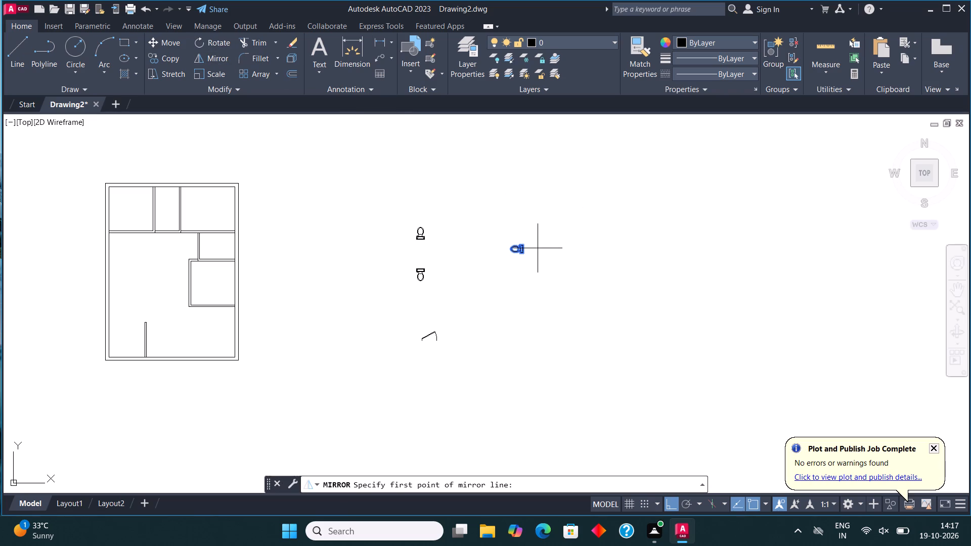
left_click(538, 248)
left_click(533, 286)
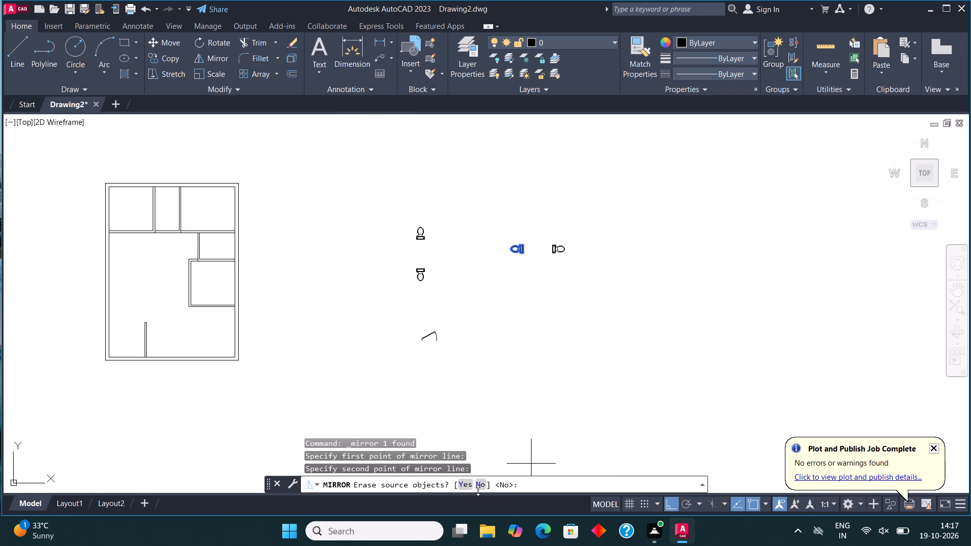
left_click(478, 487)
Set the door block's swing to Open 90º.
left_click(422, 337)
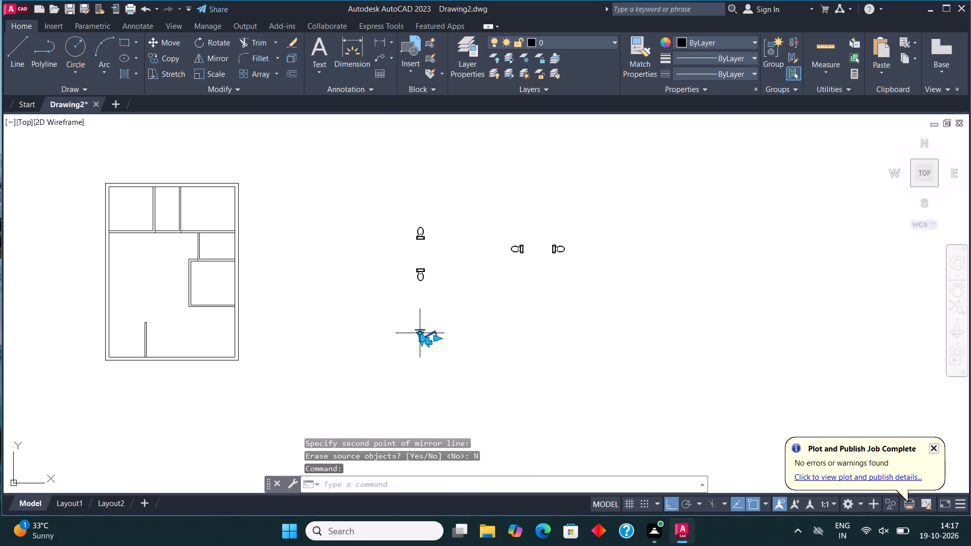
left_click(422, 331)
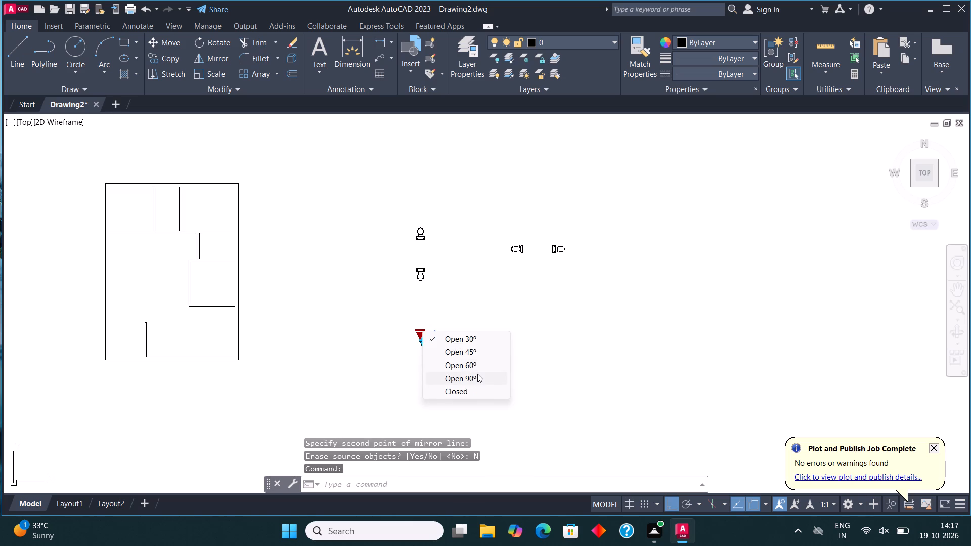
left_click(477, 374)
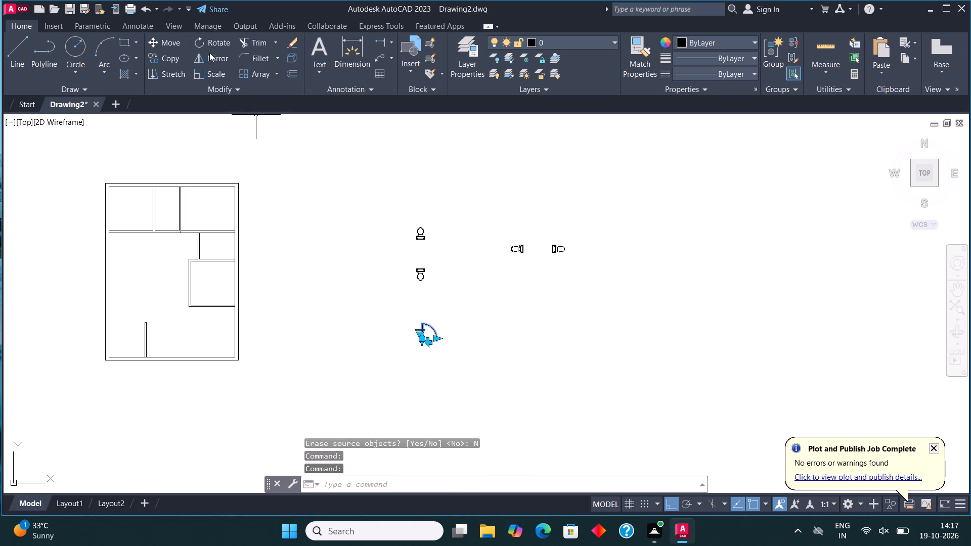
Mirror the door across a vertical line on its right, keeping the original.
left_click(209, 53)
left_click(454, 341)
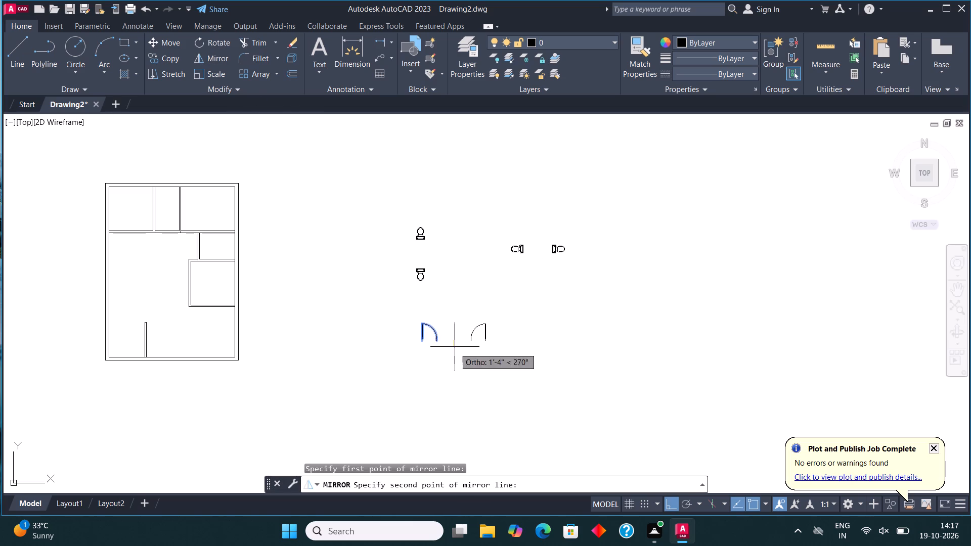
left_click(458, 359)
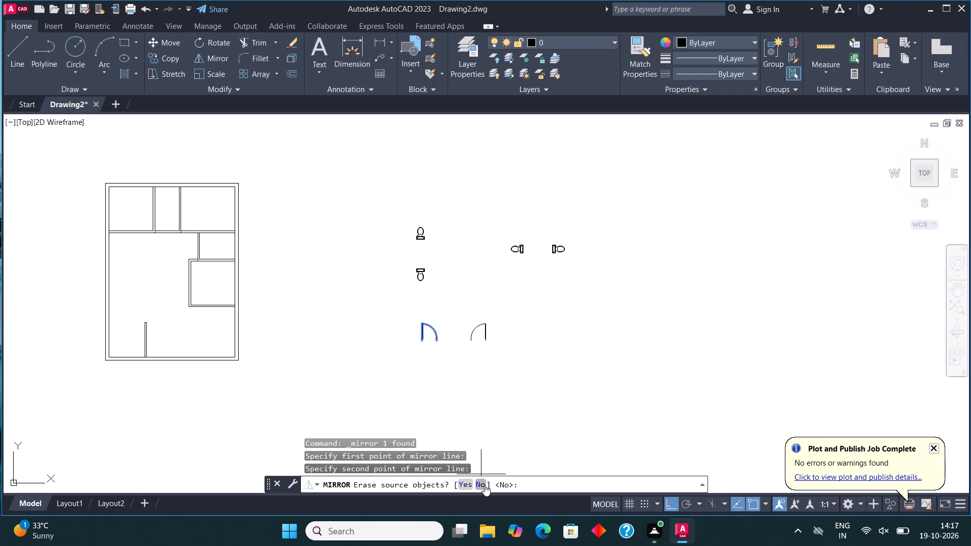
left_click(484, 485)
Mirror both doors across a horizontal line below them, keeping the originals, to form a set of four.
left_click(490, 376)
left_click(386, 308)
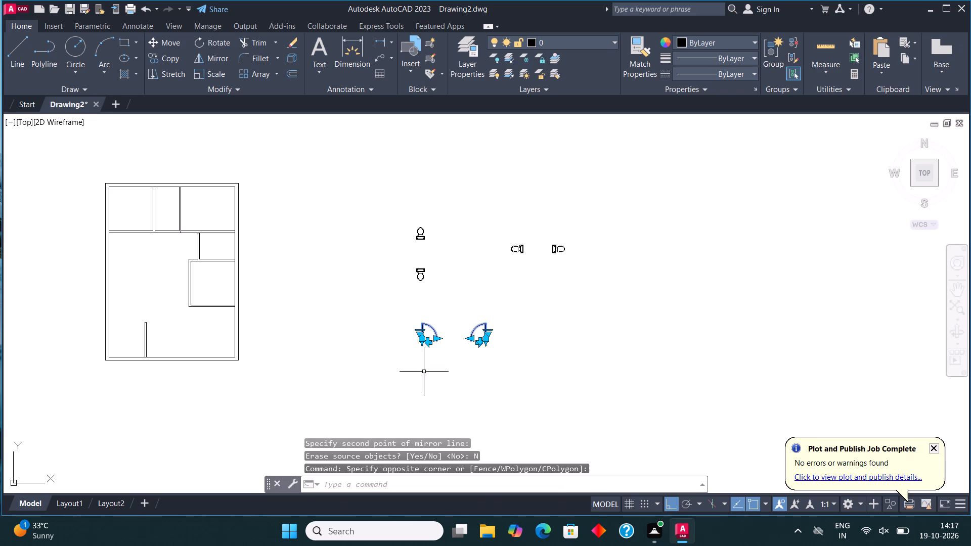
left_click(213, 55)
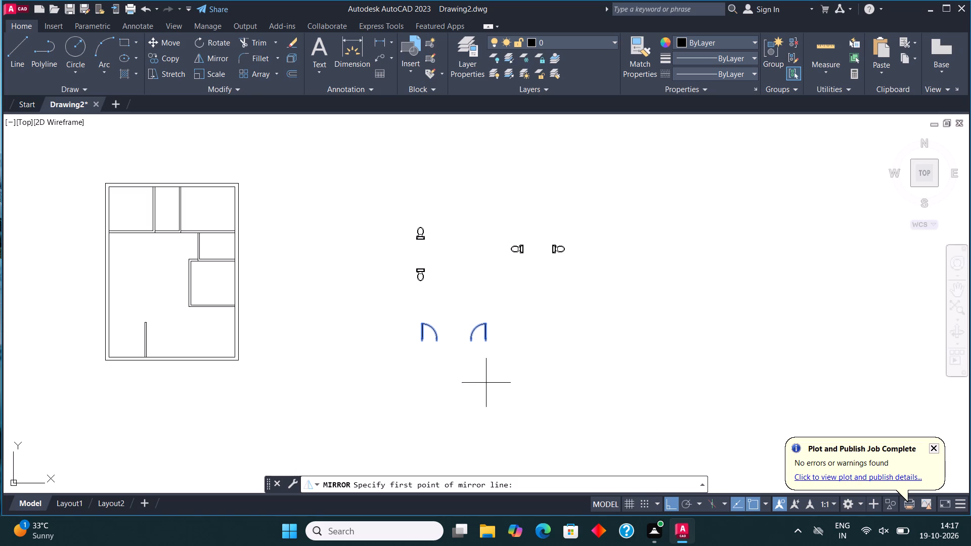
left_click(451, 360)
left_click(419, 391)
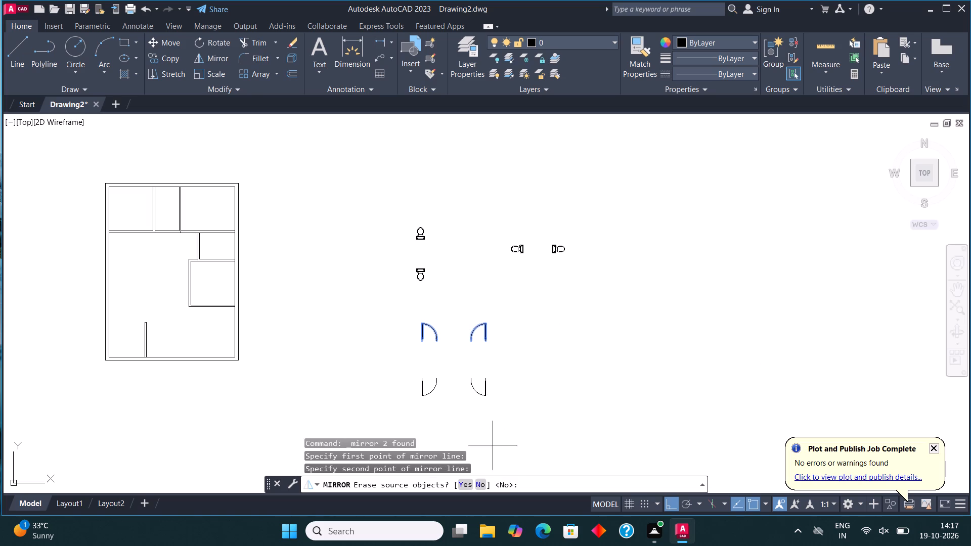
left_click(485, 481)
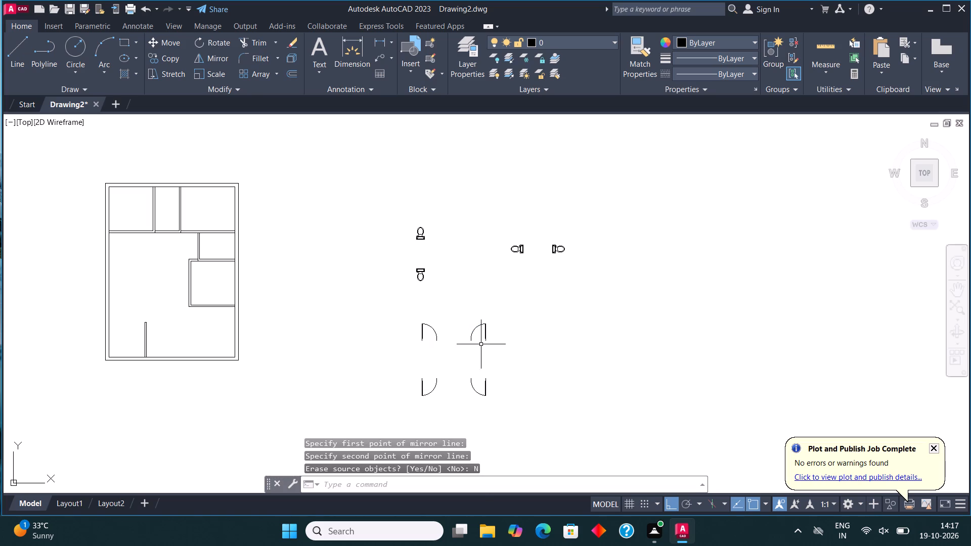
Copy the upper-right door of the set horizontally into the empty space to its right.
left_click(472, 338)
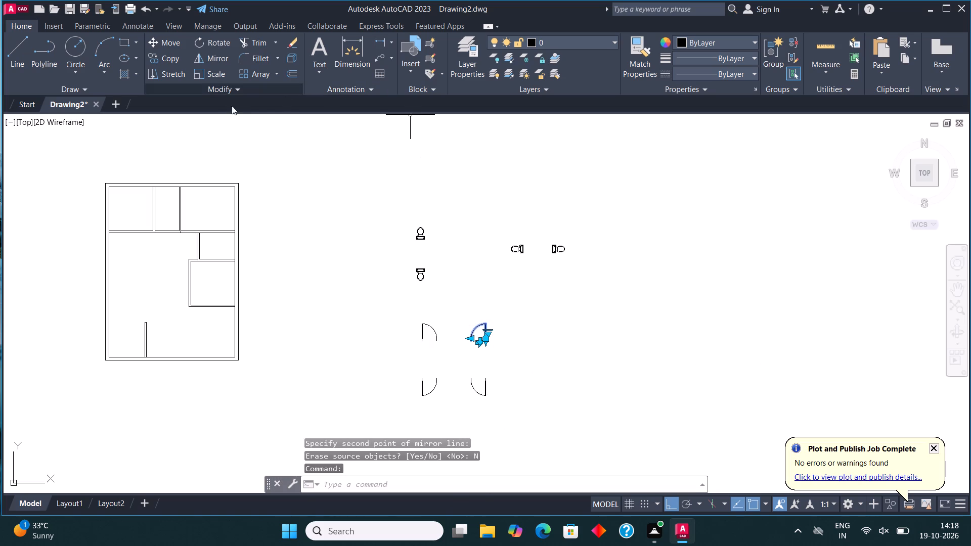
left_click(166, 59)
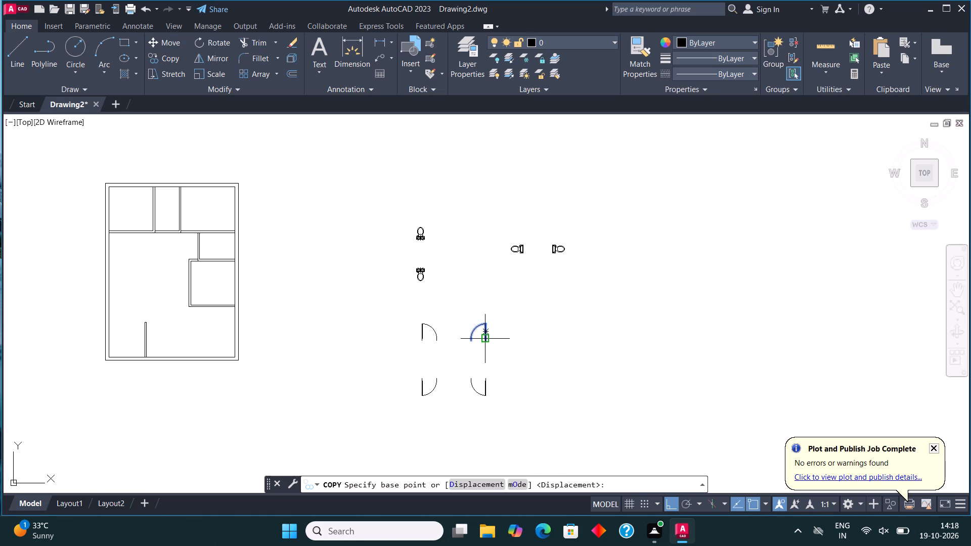
left_click(483, 336)
left_click(575, 338)
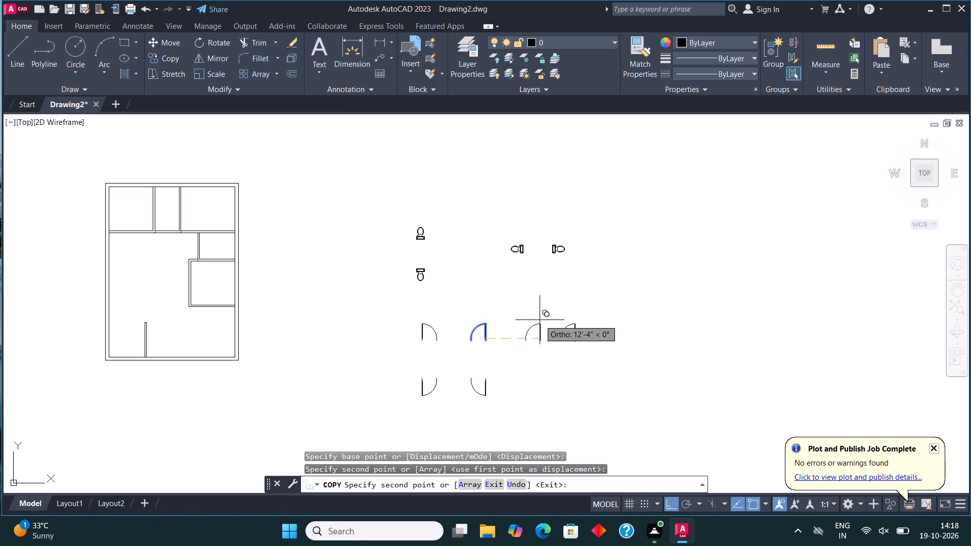
key("Escape")
Rotate the copied door by 270° so its leaf lies horizontal.
left_click(572, 337)
left_click(561, 327)
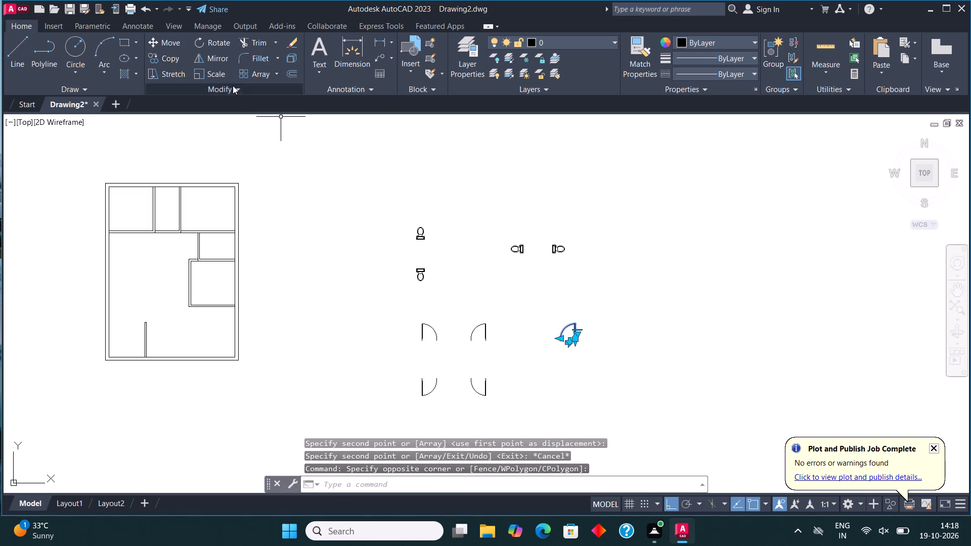
left_click(222, 44)
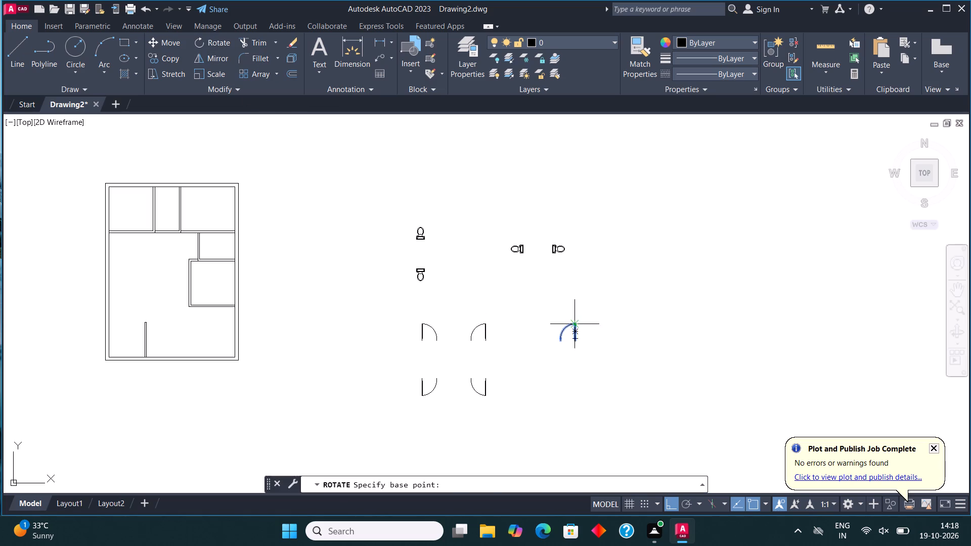
left_click(583, 339)
left_click(592, 365)
Mirror the rotated door across a horizontal line just below it, keeping the original.
left_click_drag(592, 352, 590, 346)
left_click(579, 293)
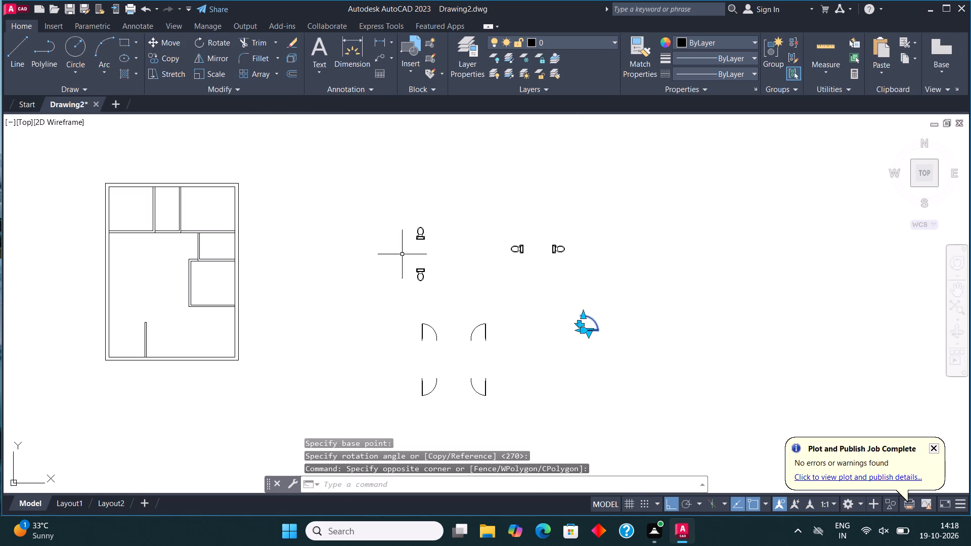
left_click(223, 57)
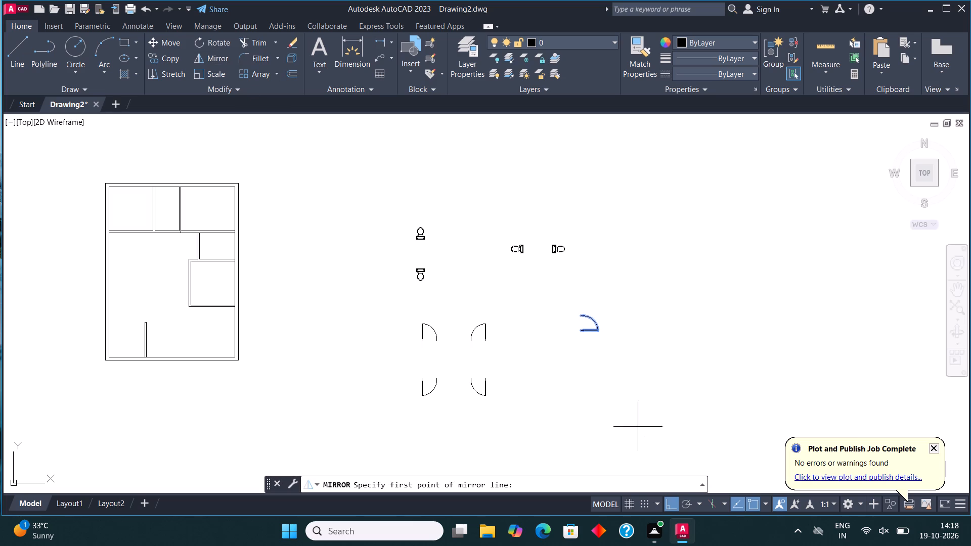
left_click(594, 346)
left_click(566, 368)
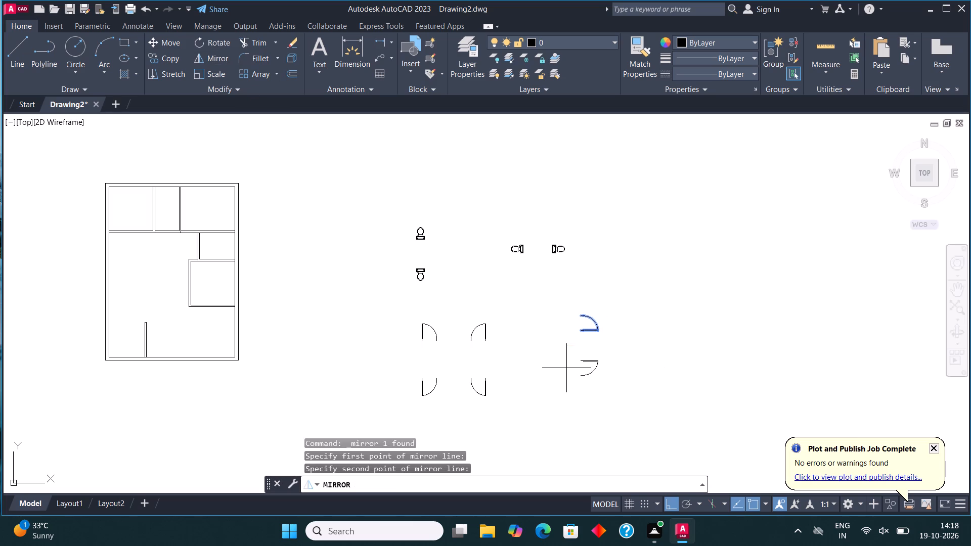
left_click(480, 483)
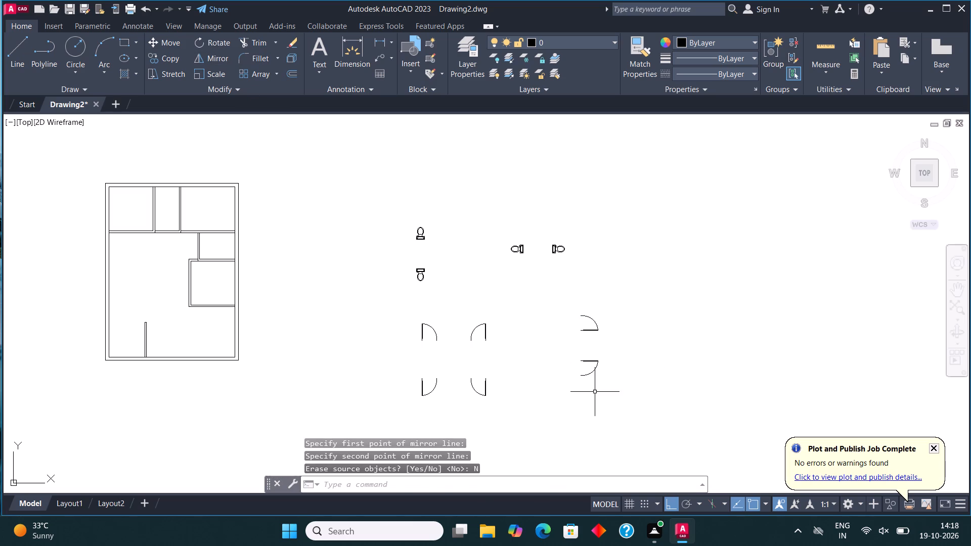
Mirror the two horizontal-leaf doors across a vertical line on their left, keeping the originals, to complete a second set of four.
left_click(595, 392)
left_click(572, 270)
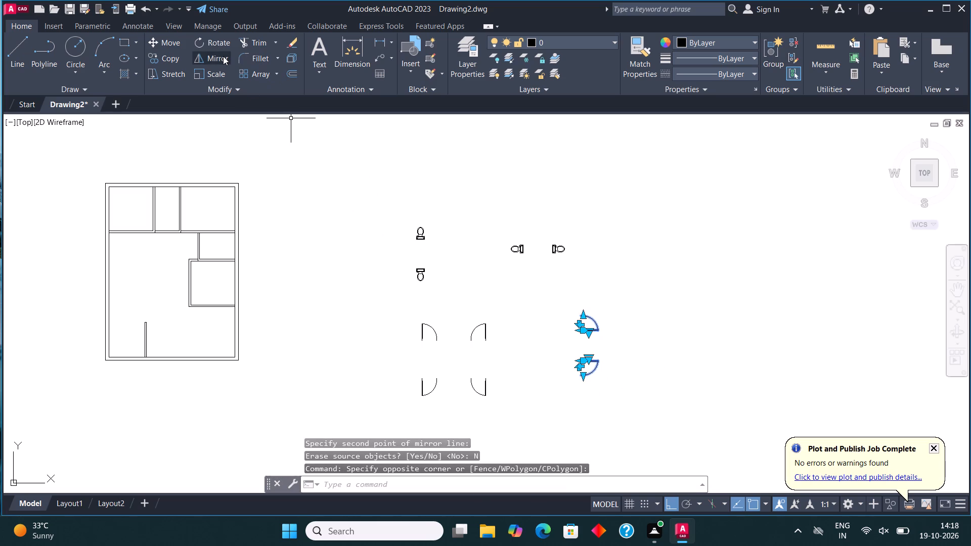
left_click(223, 56)
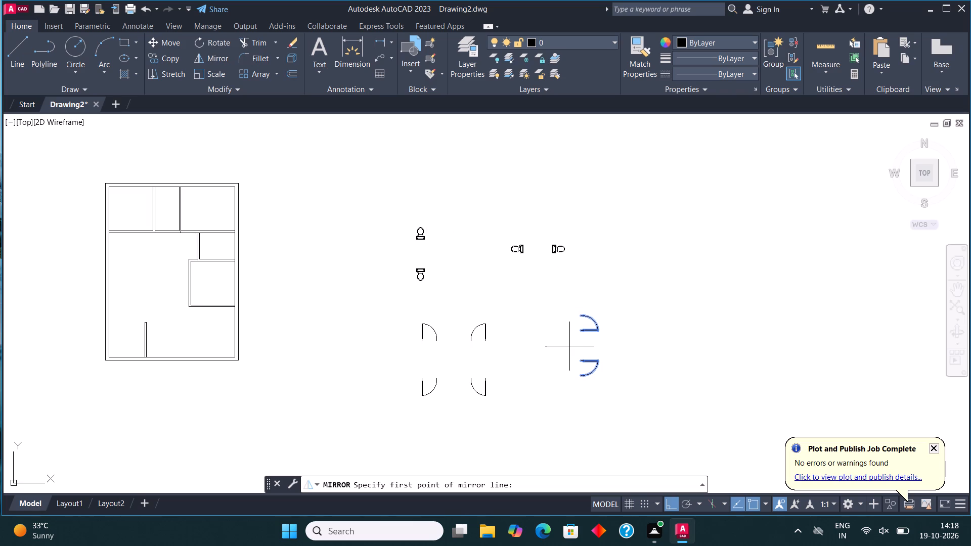
left_click(569, 346)
left_click(555, 297)
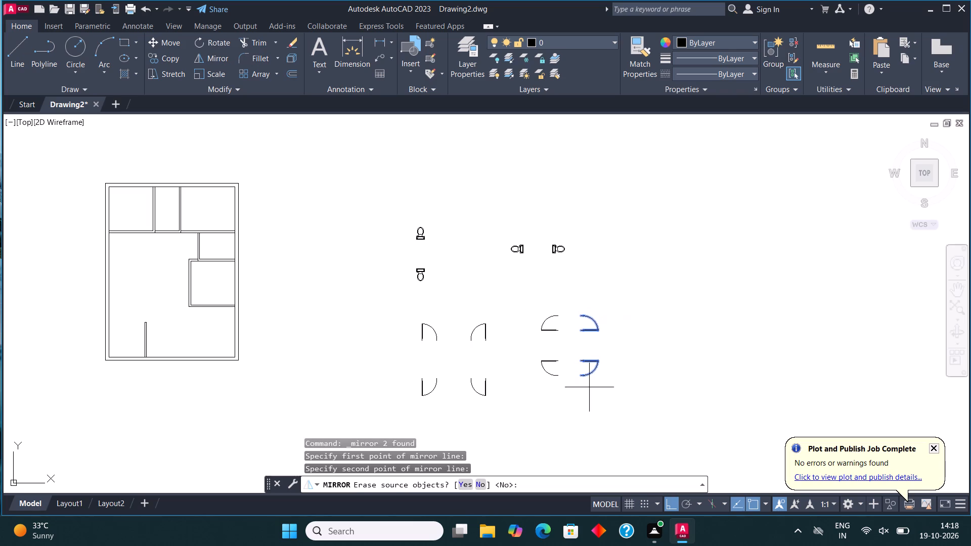
left_click(482, 479)
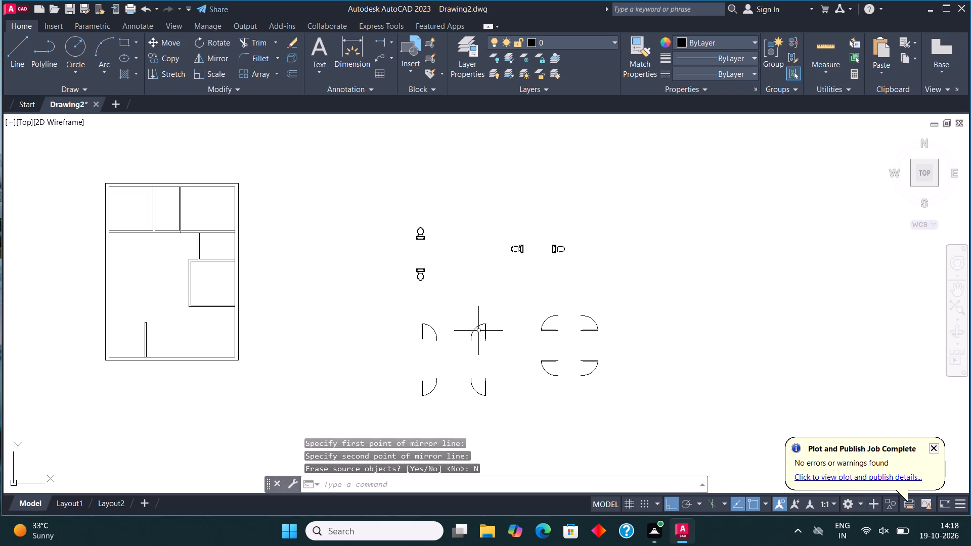
Copy the upper-right vertical-leaf door, with Ortho off, into the plan's top-left room at its lower-right corner.
left_click(483, 335)
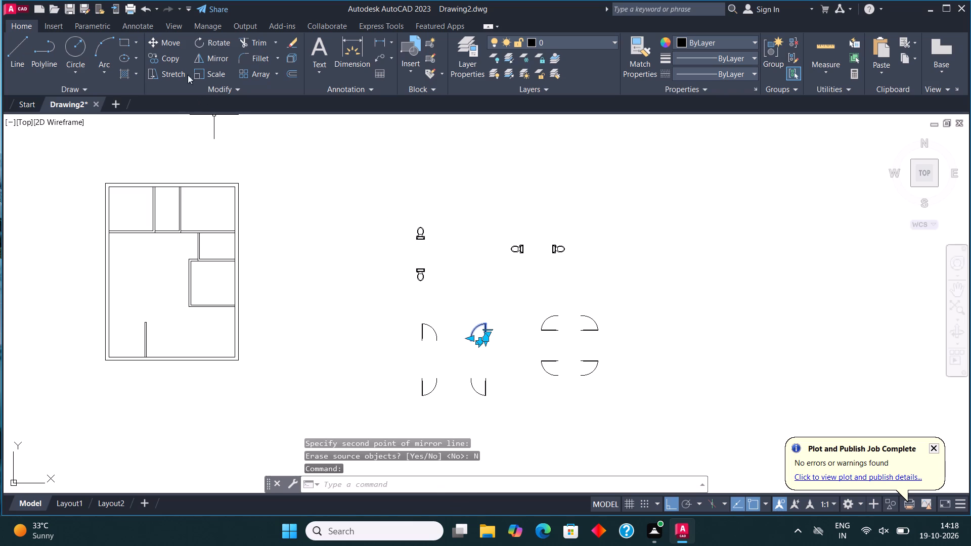
left_click(179, 61)
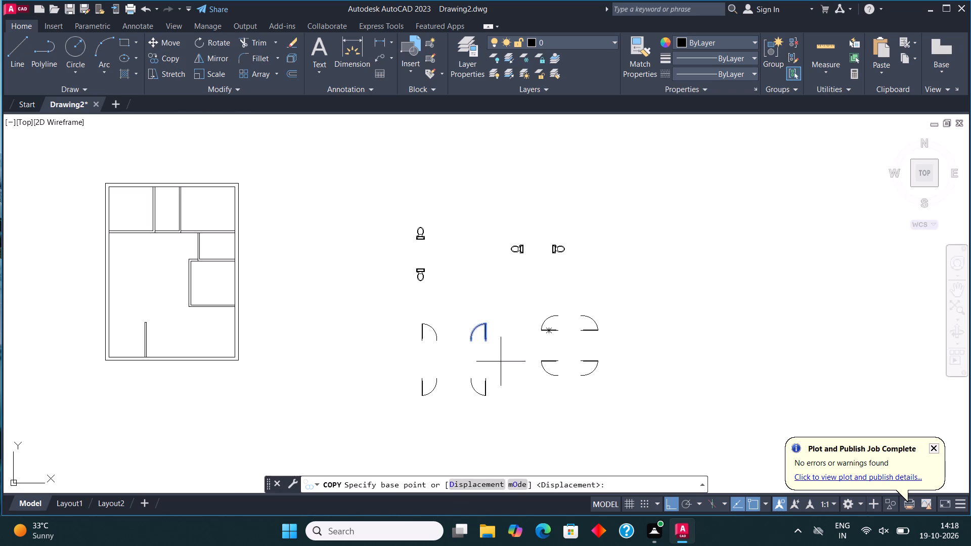
scroll(500, 360, "up", 3)
left_click(445, 290)
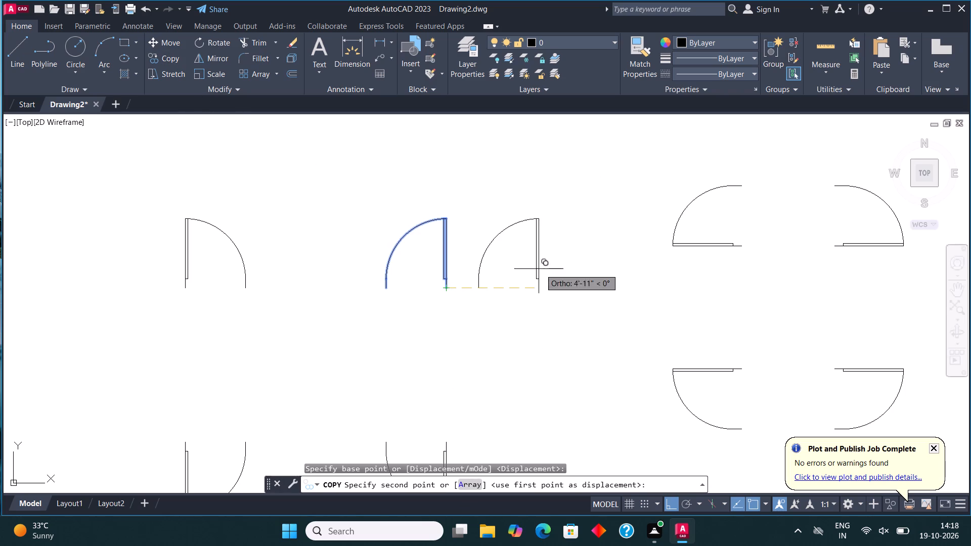
key("F8")
scroll(560, 278, "down", 4)
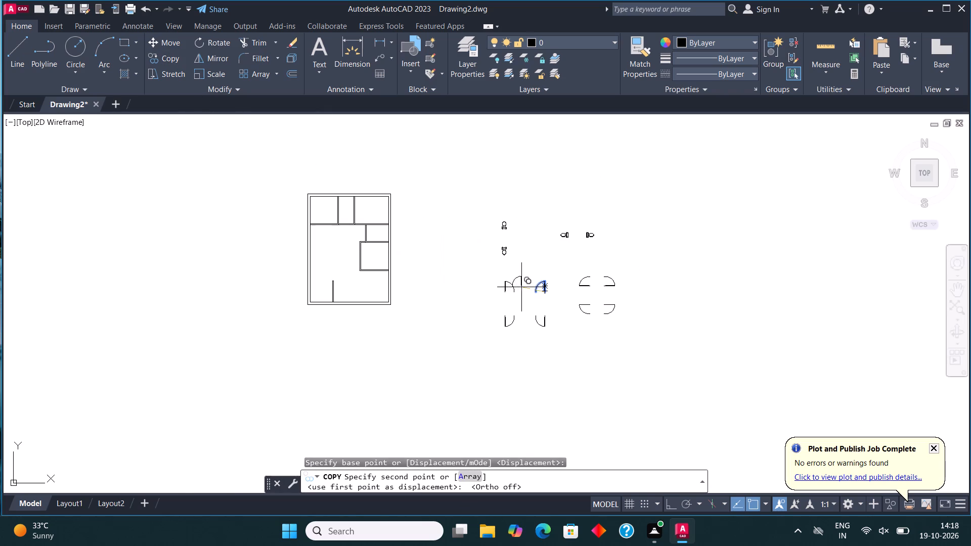
scroll(332, 229, "up", 5)
scroll(335, 220, "down", 3)
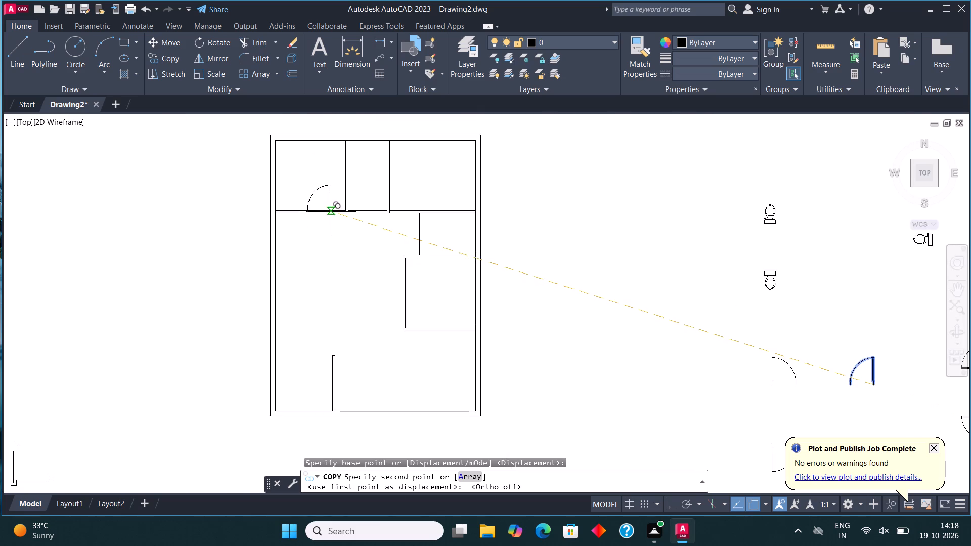
middle_click_drag(368, 237, 440, 311)
scroll(412, 275, "up", 1)
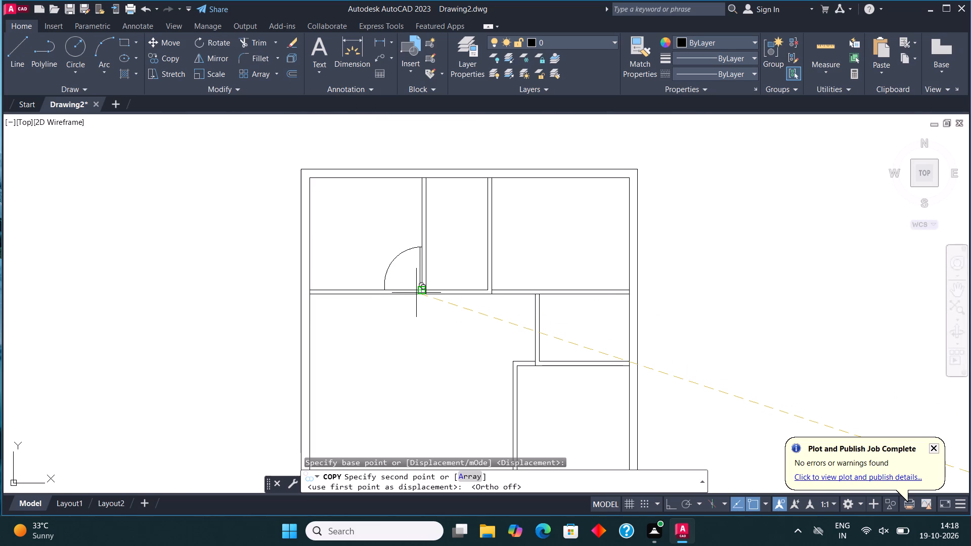
left_click(415, 295)
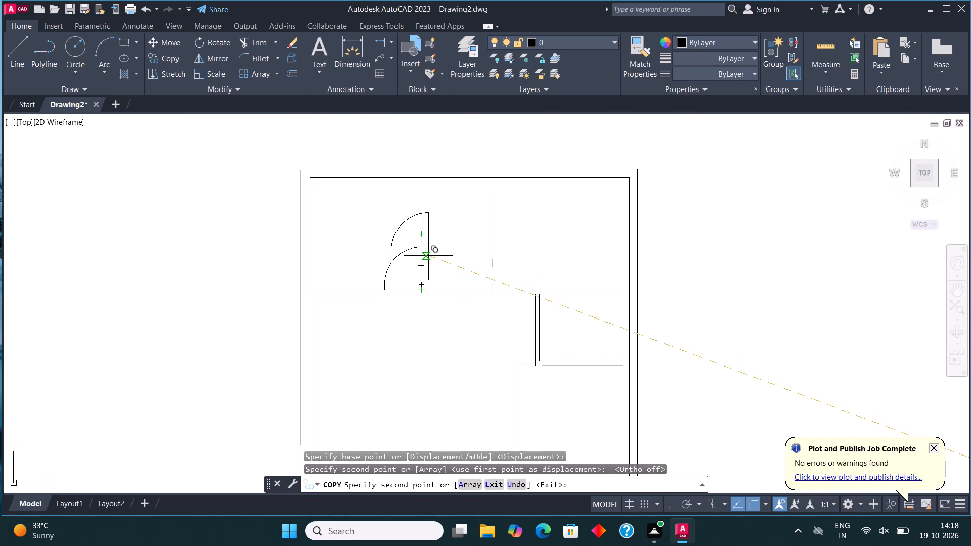
key("Escape")
Move the placed door slightly left and down so its jamb end sits on the lower face of the room's bottom wall.
scroll(412, 270, "up", 4)
left_click(407, 257)
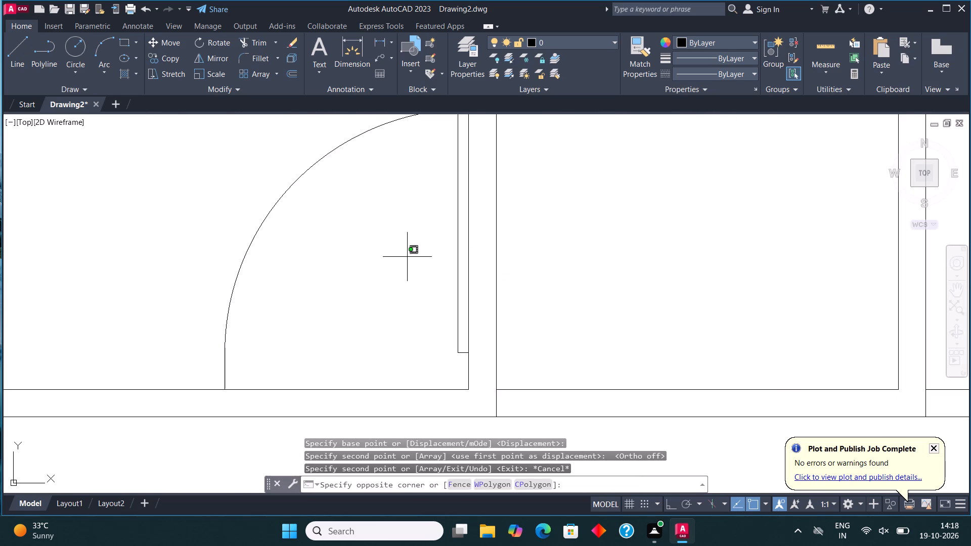
left_click(252, 219)
left_click(160, 41)
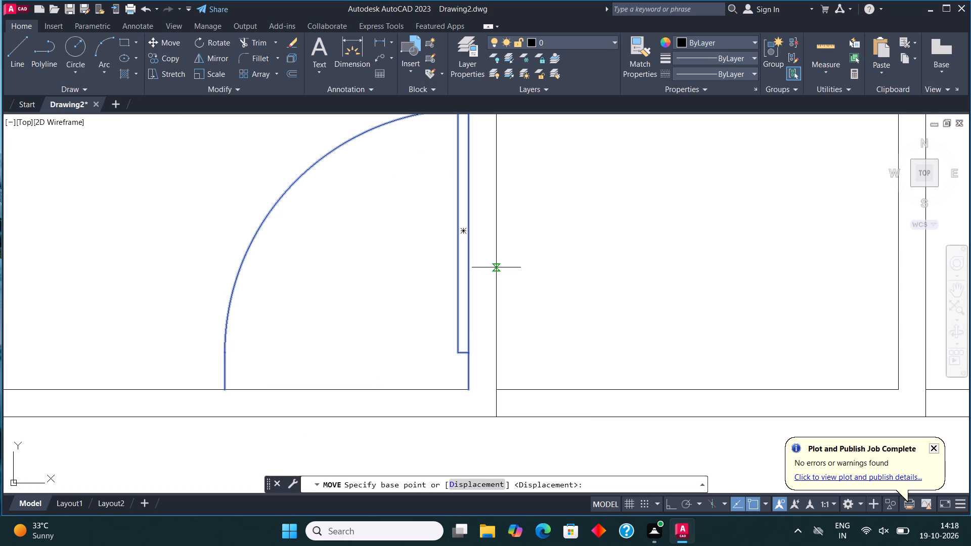
left_click(473, 389)
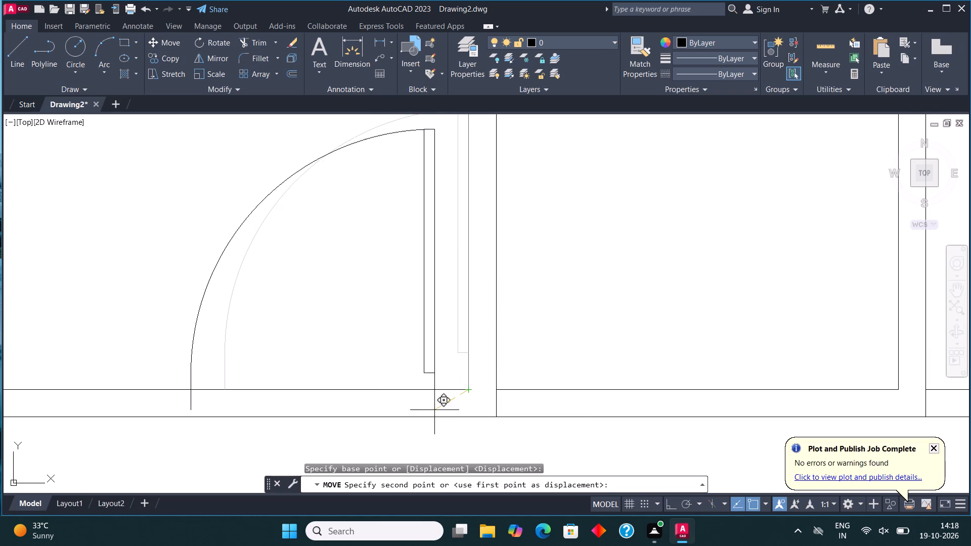
left_click(427, 416)
Copy the upper-left vertical-leaf door into the plan's top-right room, onto the bottom wall's lower face beside the left partition.
scroll(449, 303, "down", 2)
middle_click_drag(477, 322, 428, 312)
scroll(425, 307, "down", 3)
scroll(613, 297, "down", 2)
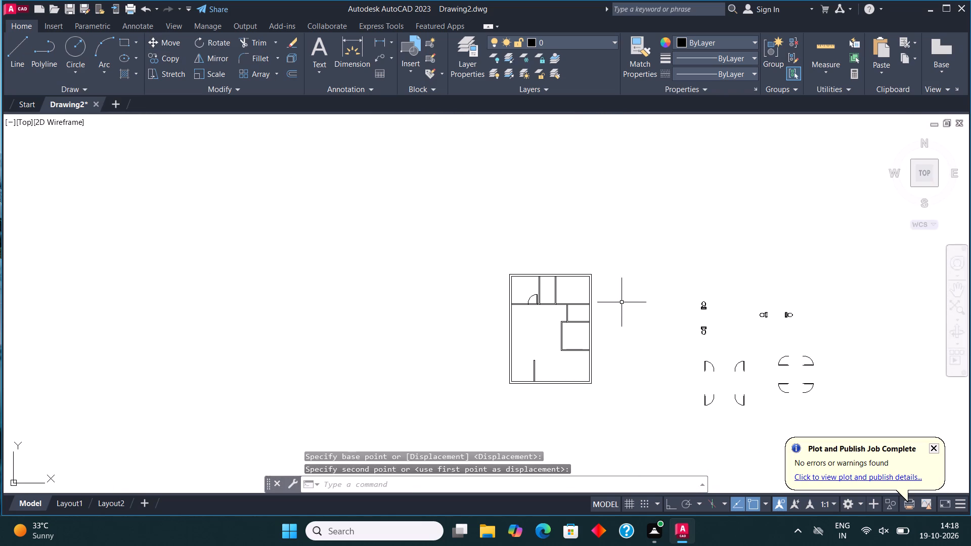
scroll(712, 393, "up", 3)
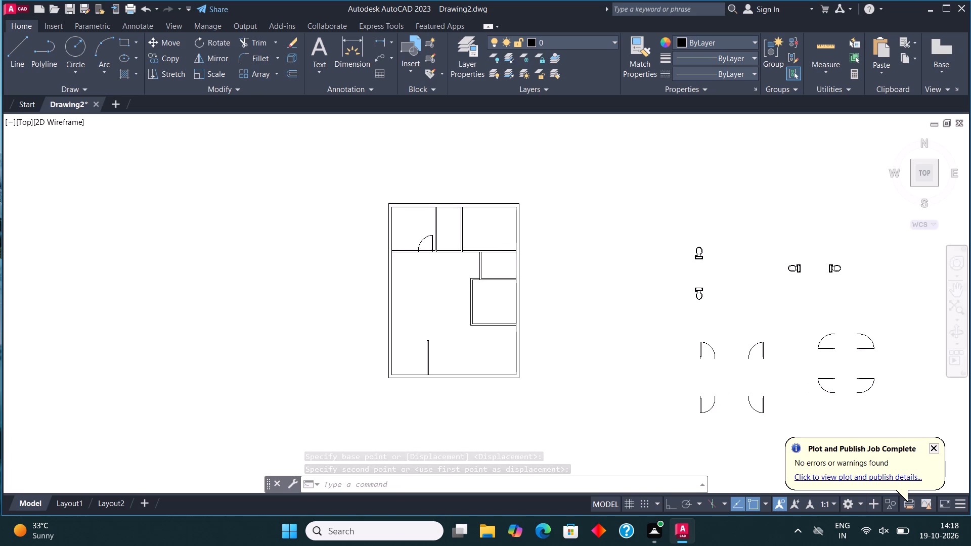
left_click(694, 294)
left_click(651, 294)
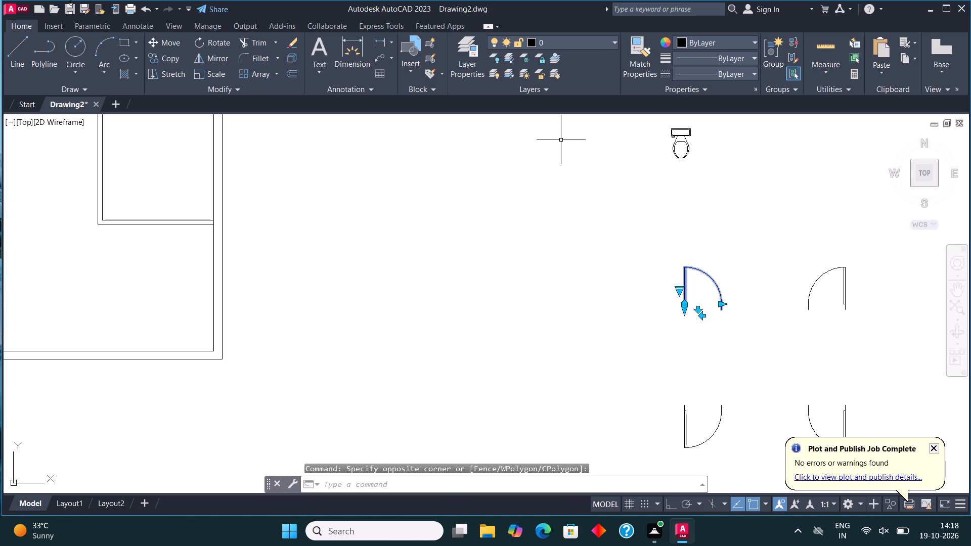
left_click(160, 61)
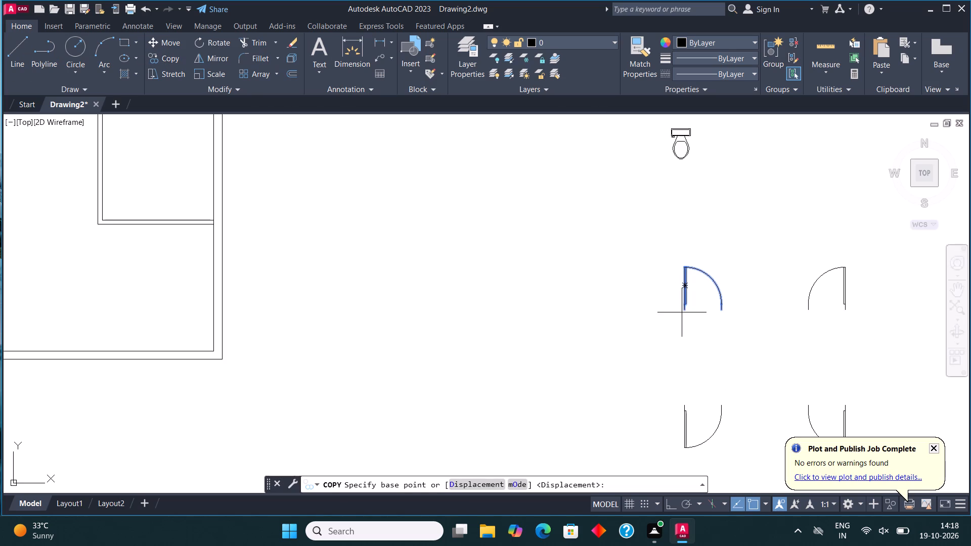
left_click(683, 308)
scroll(503, 353, "down", 3)
scroll(355, 284, "up", 4)
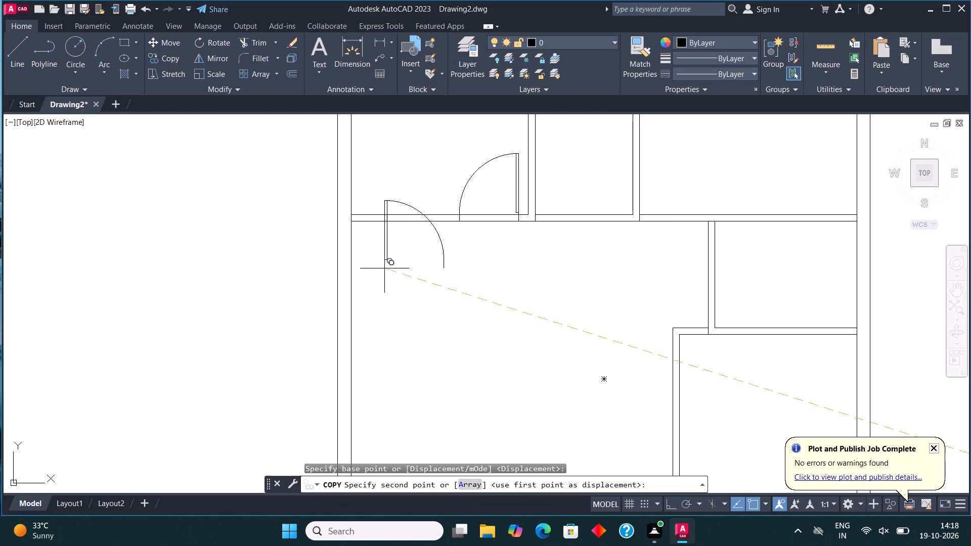
scroll(641, 204, "up", 3)
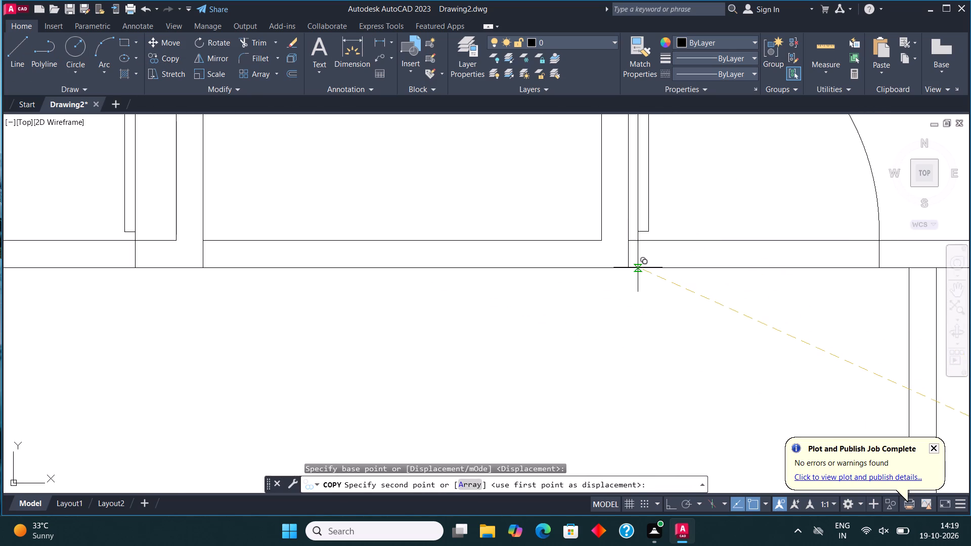
left_click(638, 267)
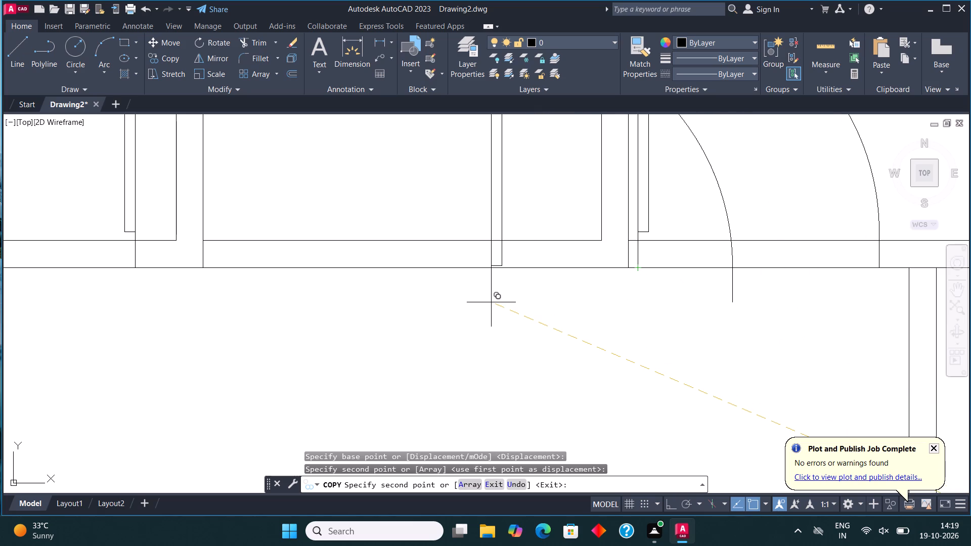
key("Escape")
Copy the lower-right horizontal-leaf door onto the left wall of the small room below the top-right room, near its upper corner.
scroll(491, 302, "down", 6)
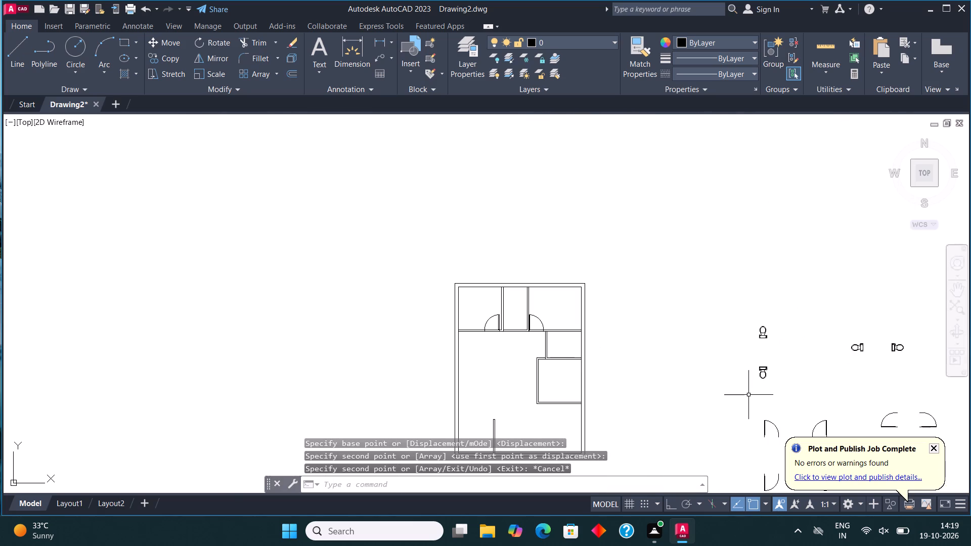
middle_click_drag(736, 376, 651, 280)
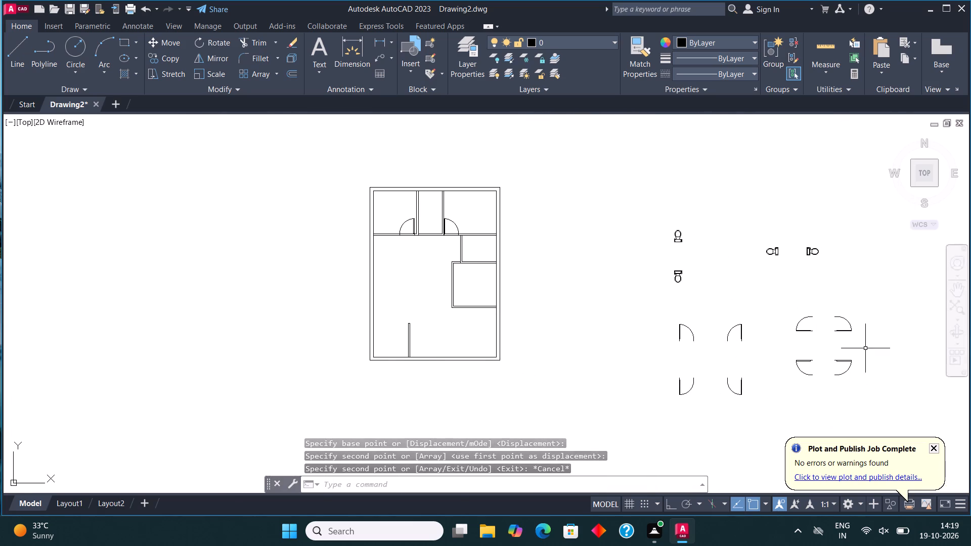
scroll(851, 369, "up", 3)
left_click(834, 368)
left_click(811, 340)
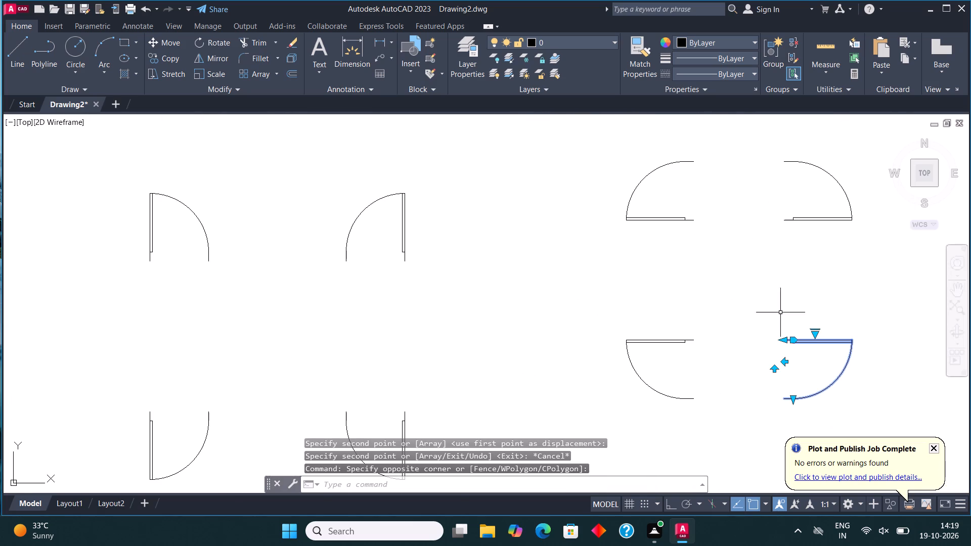
left_click(178, 62)
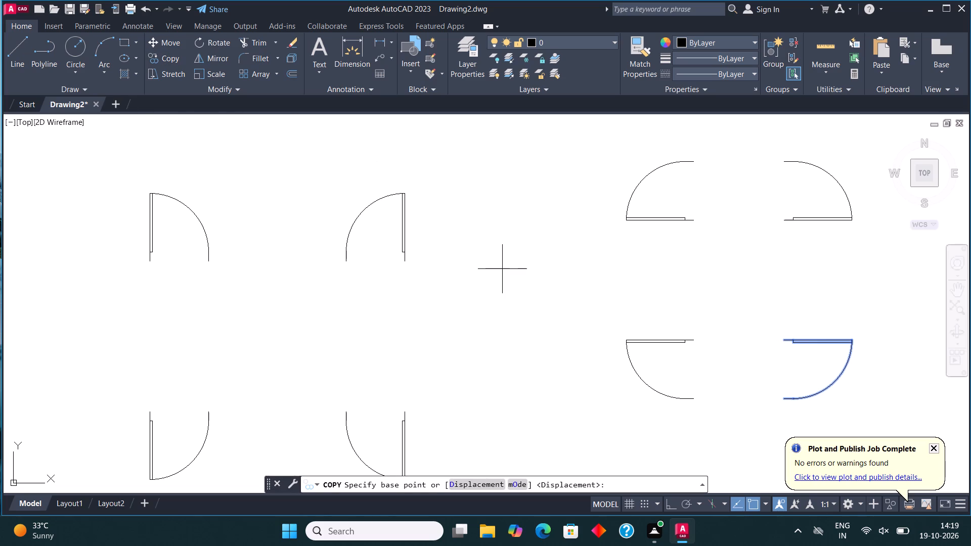
left_click(784, 343)
scroll(822, 248, "down", 1)
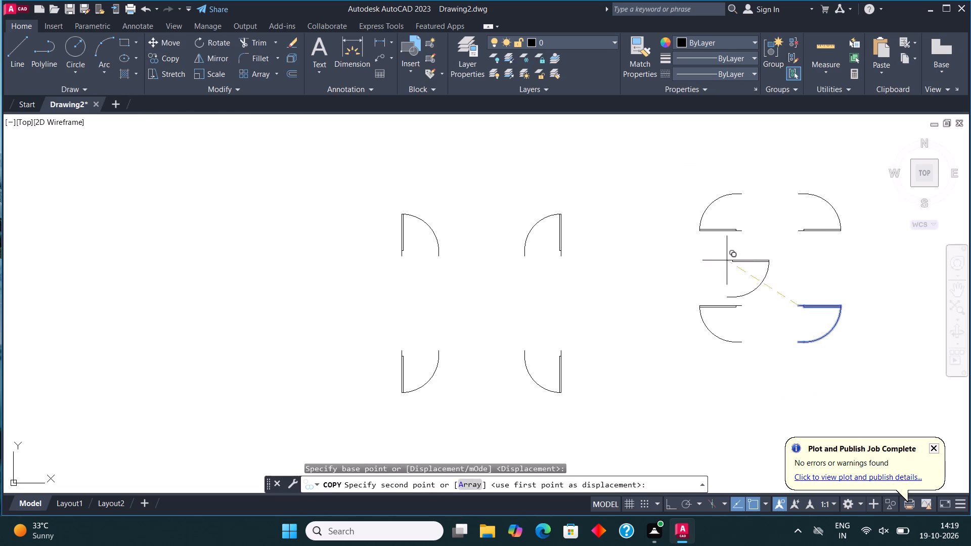
scroll(723, 237, "down", 4)
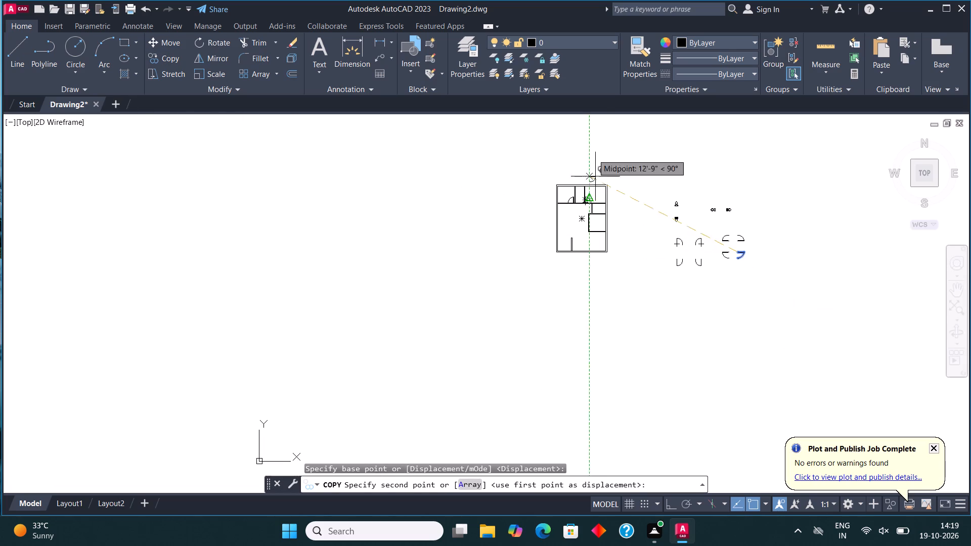
scroll(584, 208, "up", 5)
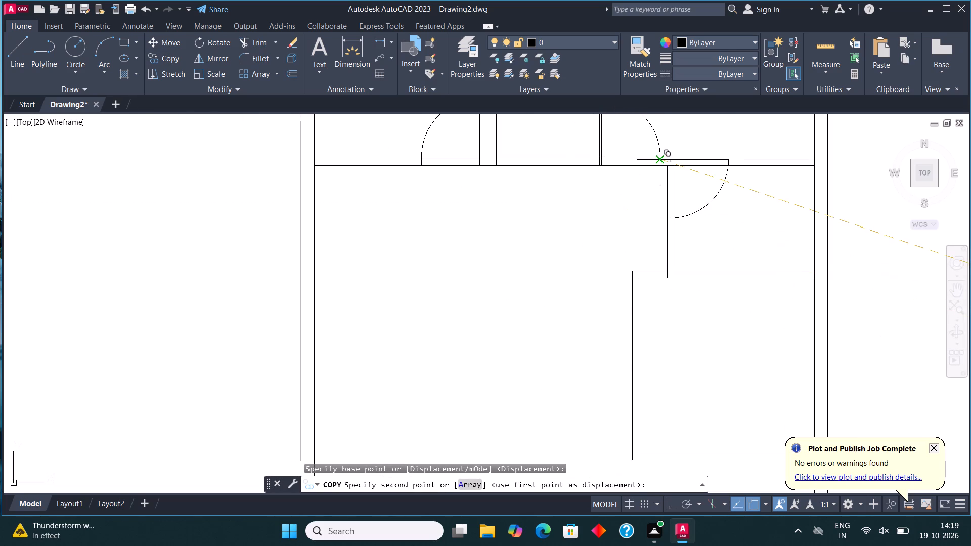
scroll(661, 160, "up", 2)
left_click(674, 185)
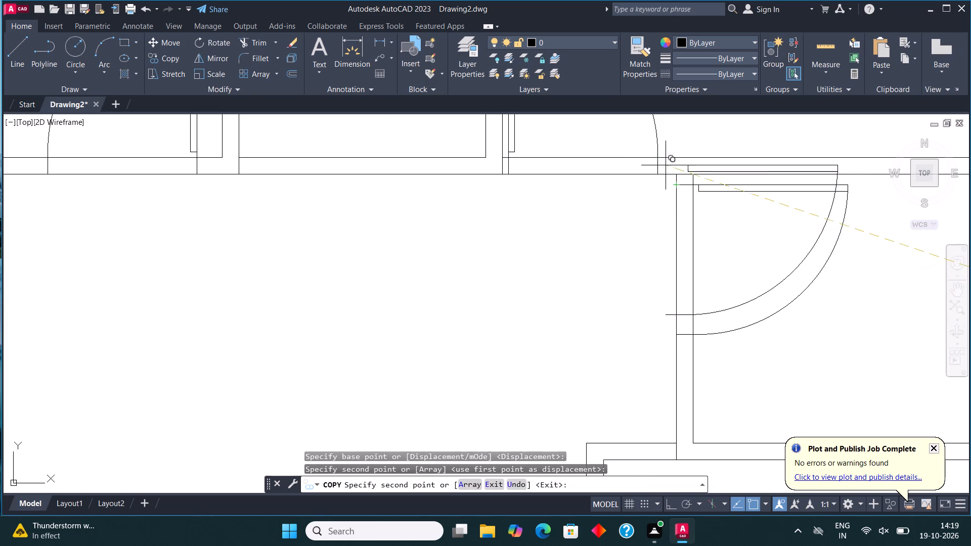
Place another copy of the same door on the left wall of the larger room below, near its upper corner.
scroll(665, 165, "down", 2)
scroll(657, 308, "up", 2)
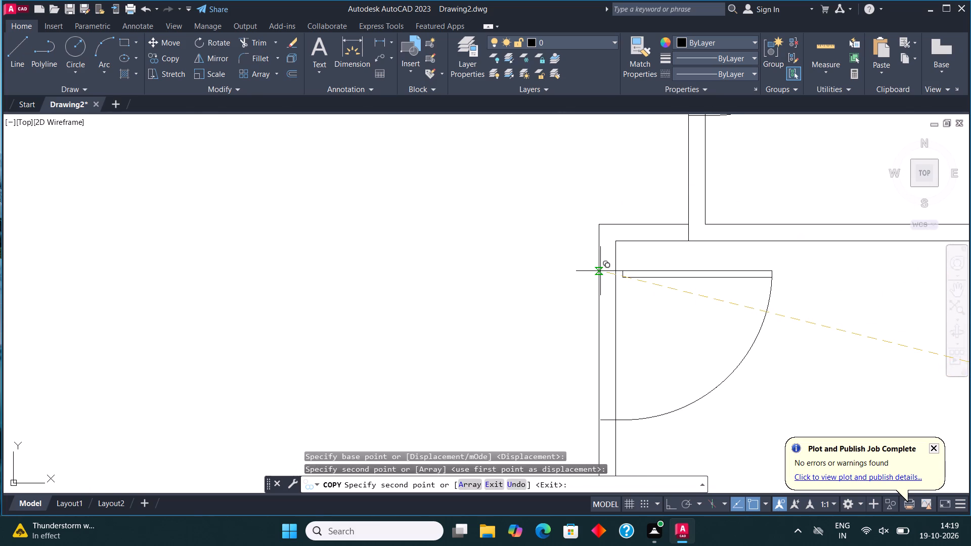
left_click(600, 271)
key("Escape")
scroll(588, 338, "down", 2)
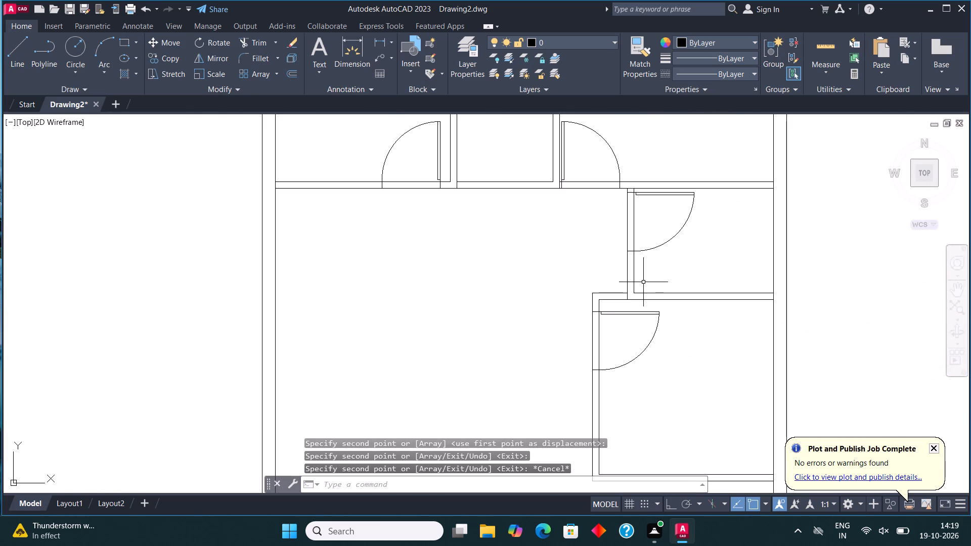
Scale the door of the small room below the top-right room down to roughly three quarters, based at its upper jamb end.
left_click_drag(655, 260, 654, 251)
left_click(647, 241)
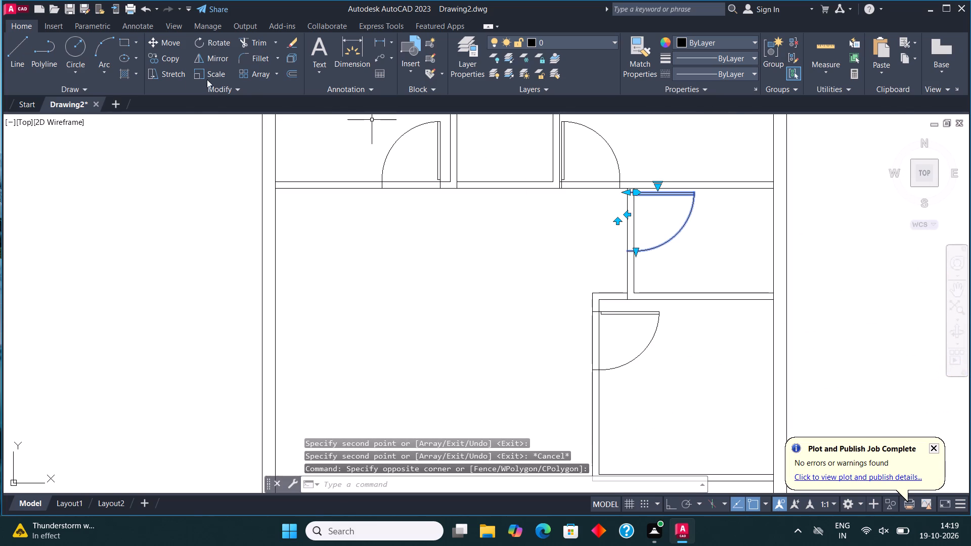
left_click(207, 66)
left_click(207, 75)
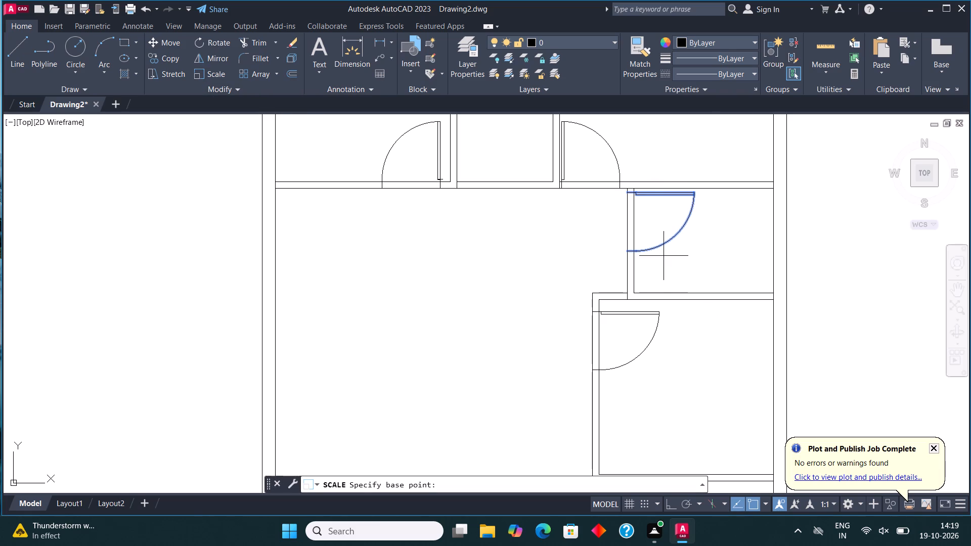
left_click(625, 196)
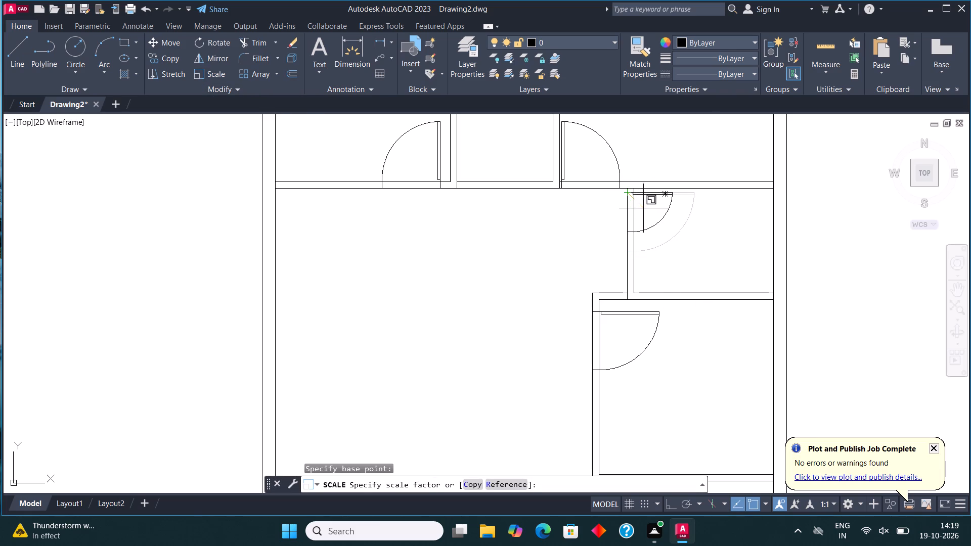
left_click(645, 210)
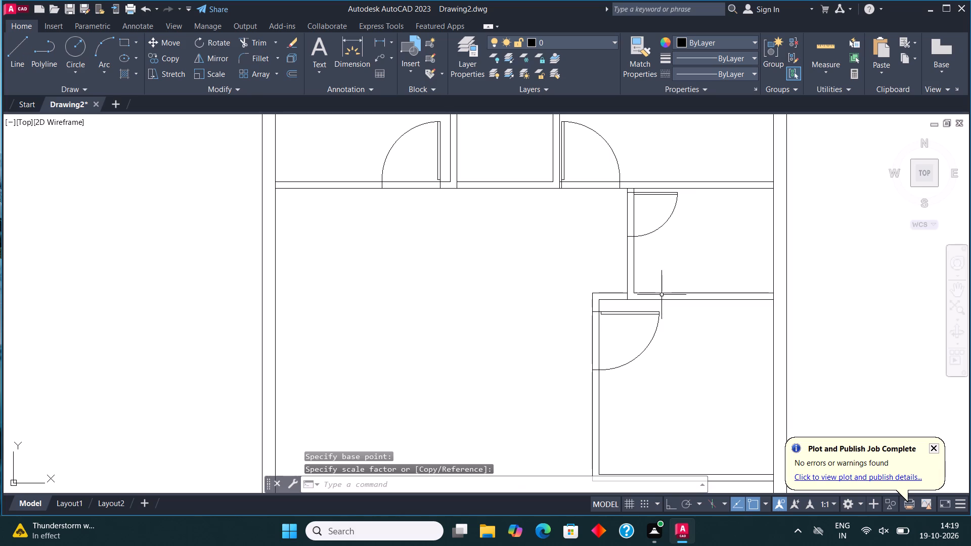
Copy the upper-right vertical-leaf door onto the outer face of the house's bottom wall, near the lower-right corner.
scroll(674, 362, "down", 5)
middle_click_drag(587, 203, 577, 188)
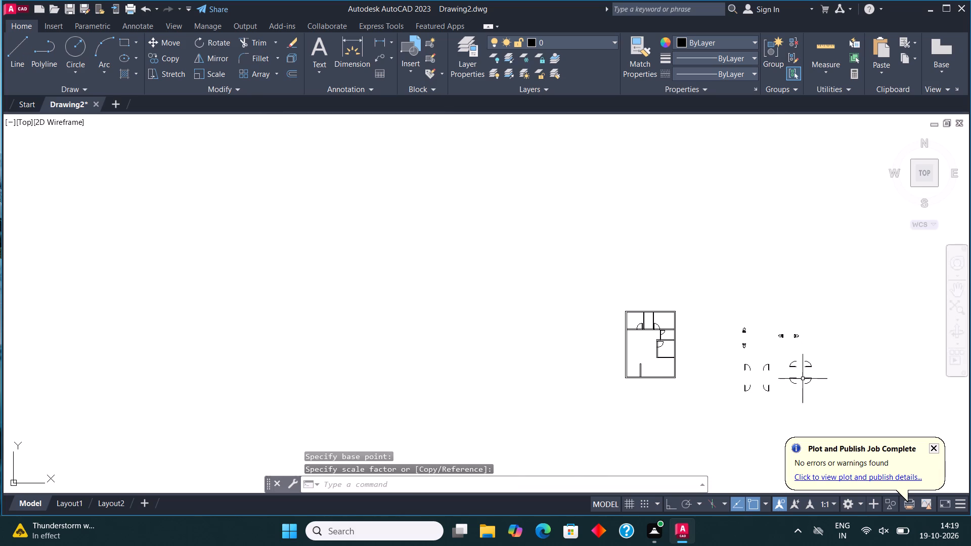
scroll(779, 372, "up", 5)
left_click(725, 367)
left_click(560, 327)
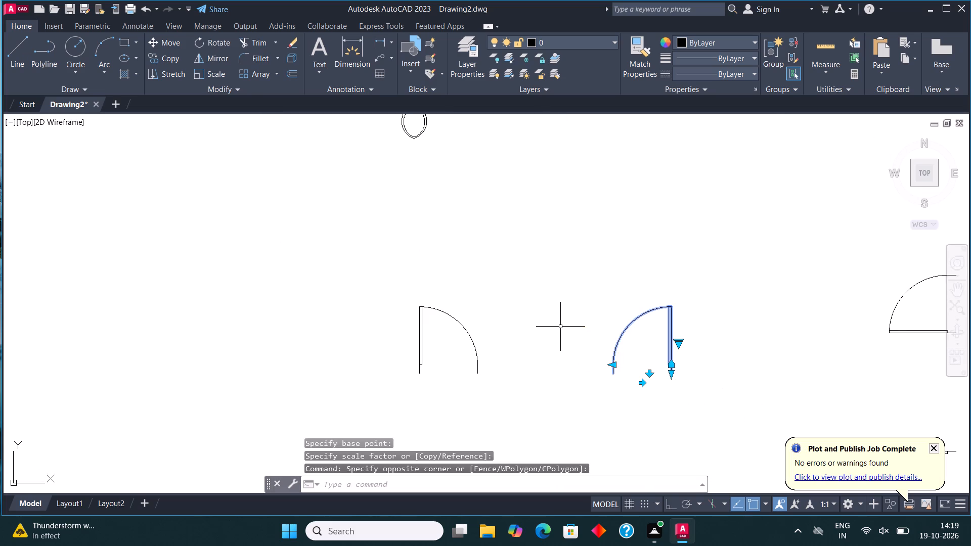
left_click(174, 58)
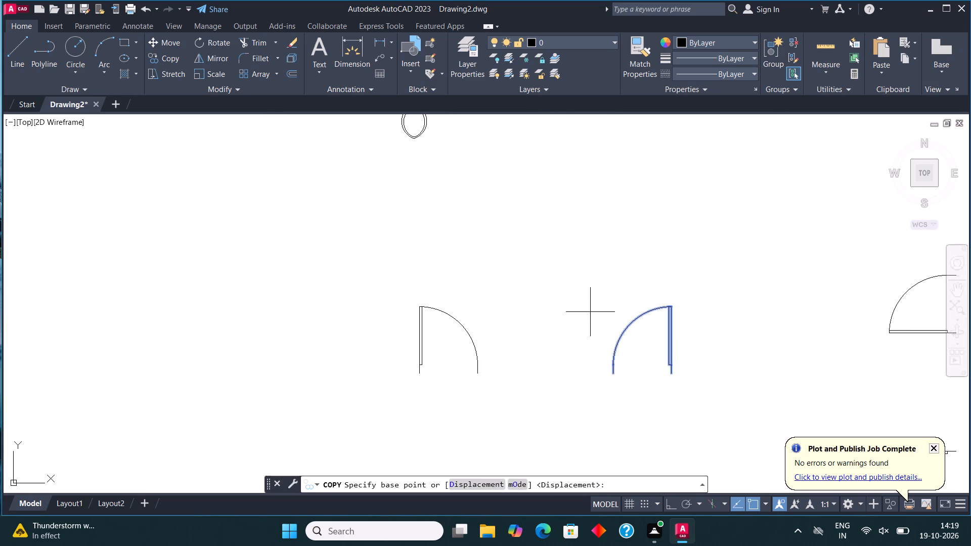
left_click(668, 373)
scroll(729, 286, "down", 3)
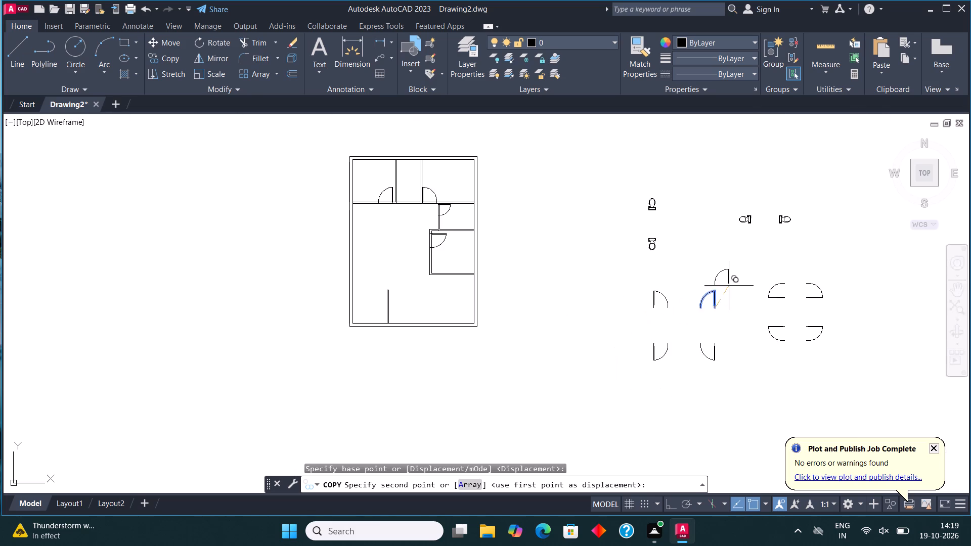
scroll(472, 339, "up", 5)
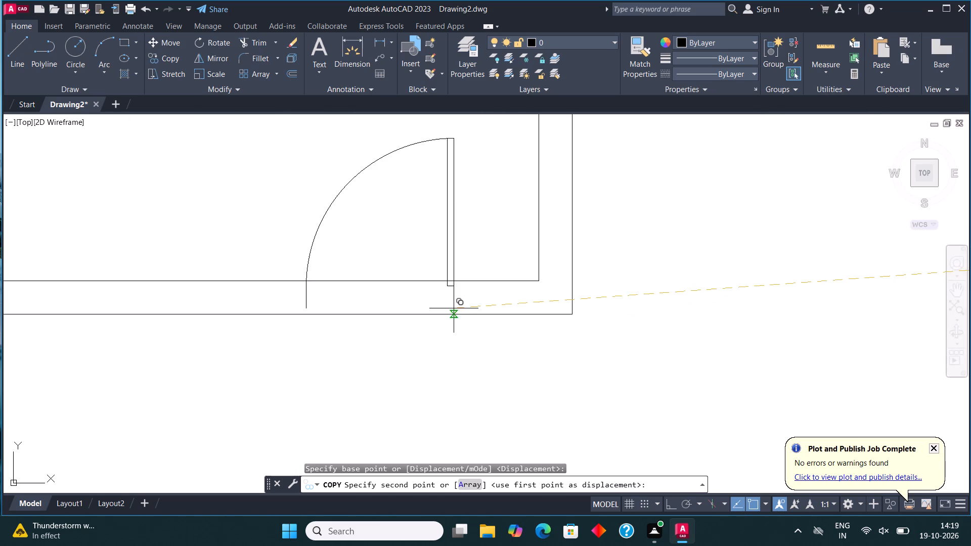
left_click(466, 311)
key("Escape")
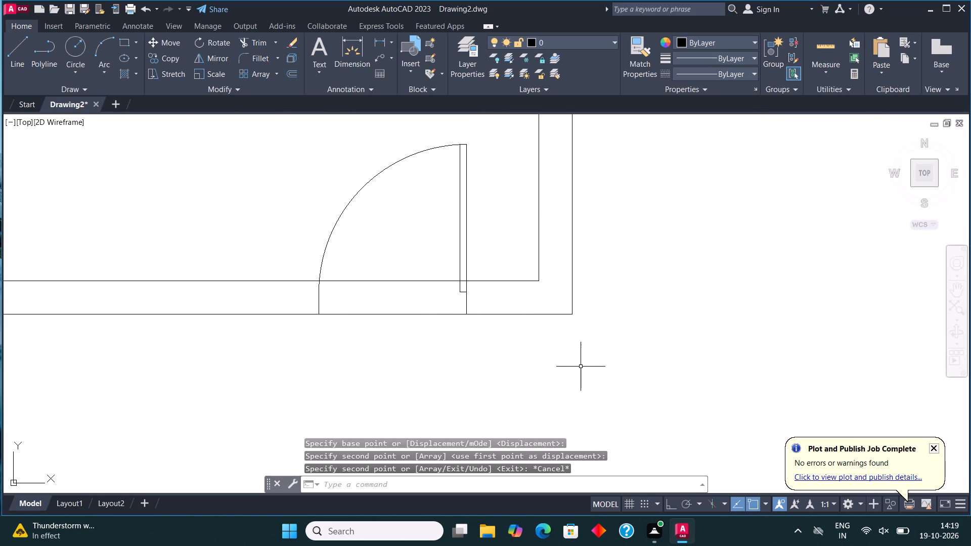
Trim the wall lines across the five door openings: bottom outer wall, two right-side rooms, top-right room and top-left room.
left_click(261, 40)
left_click_drag(396, 256, 395, 371)
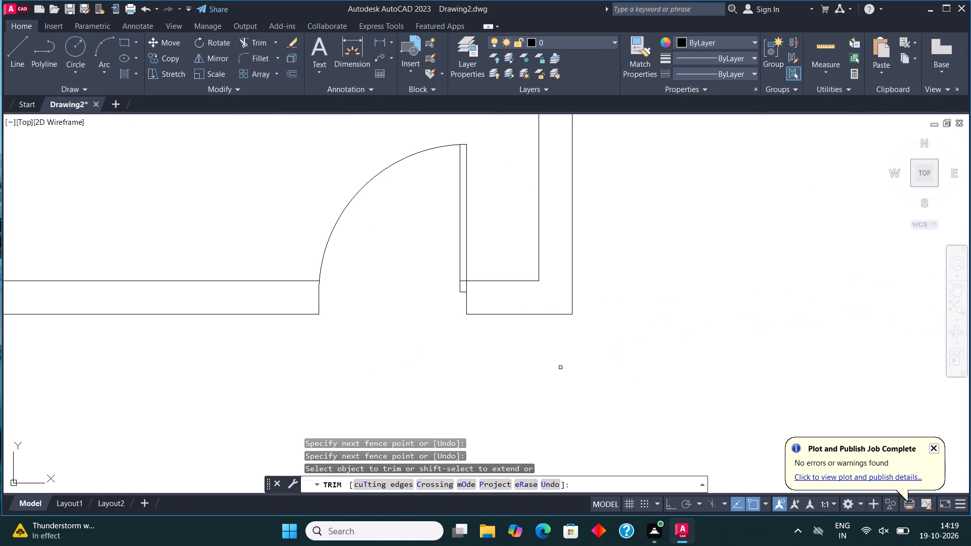
scroll(559, 368, "down", 5)
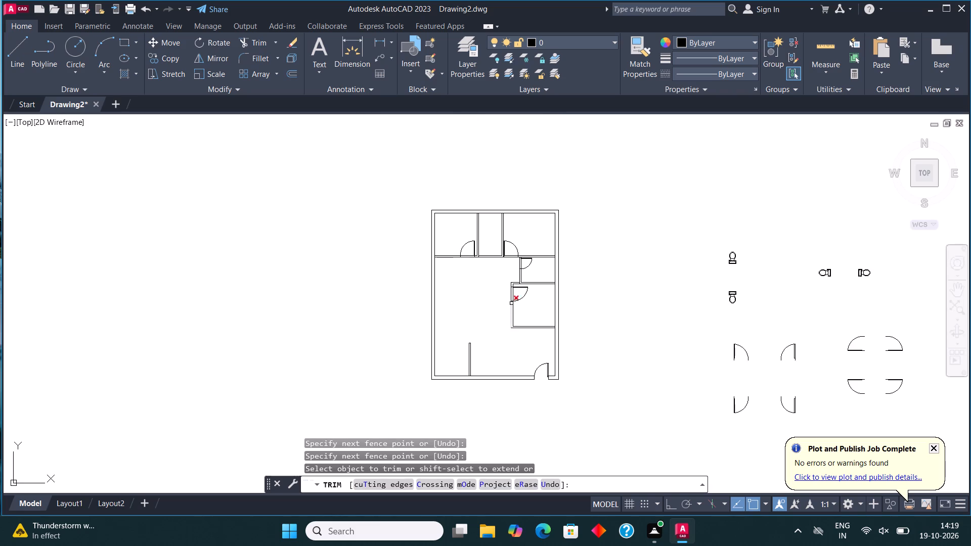
scroll(511, 280, "up", 4)
left_click_drag(501, 352, 547, 347)
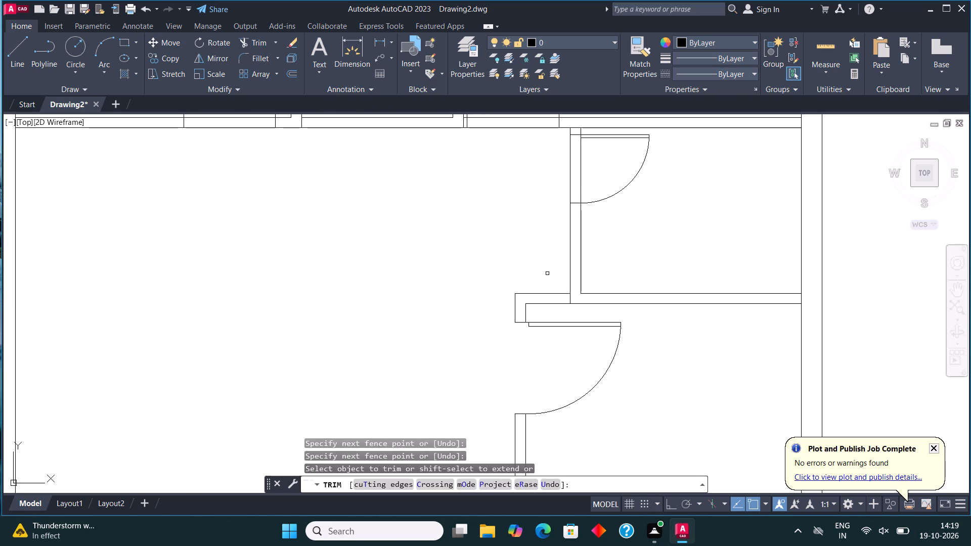
left_click_drag(551, 186, 605, 171)
scroll(641, 320, "down", 2)
scroll(587, 229, "up", 1)
left_click_drag(587, 229, 587, 271)
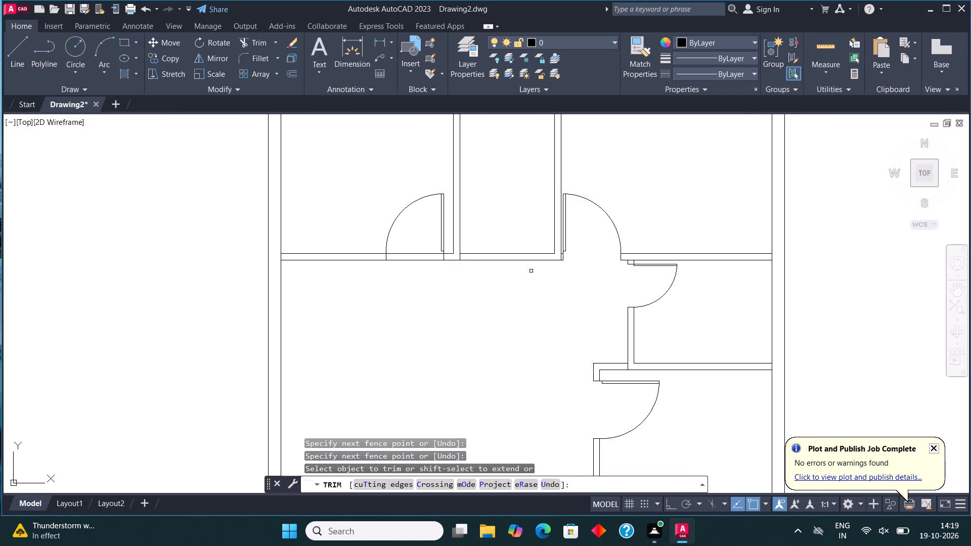
left_click_drag(401, 242, 401, 302)
scroll(537, 286, "down", 2)
key("Escape")
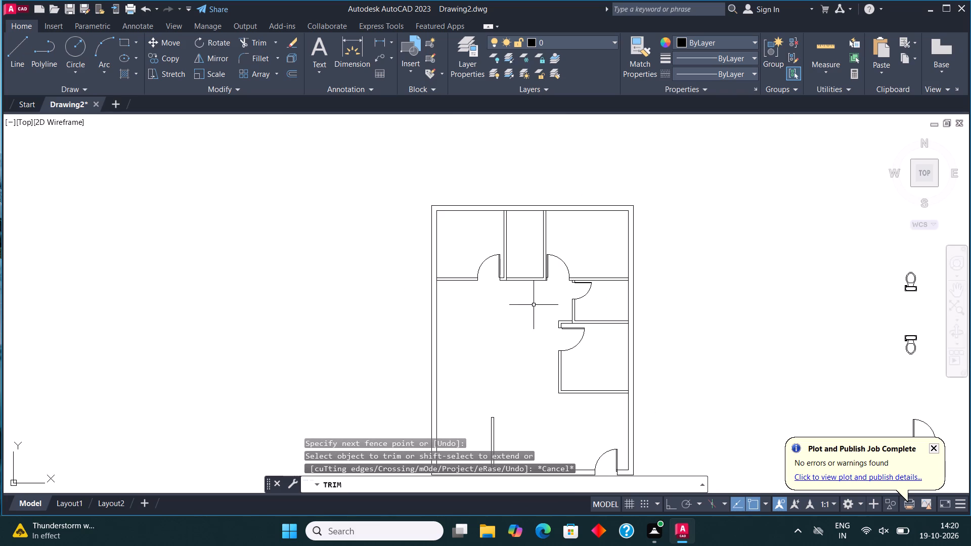
Copy the lower-right horizontal-leaf door onto the left partition of the narrow top-middle room, just below the top wall.
scroll(538, 285, "down", 2)
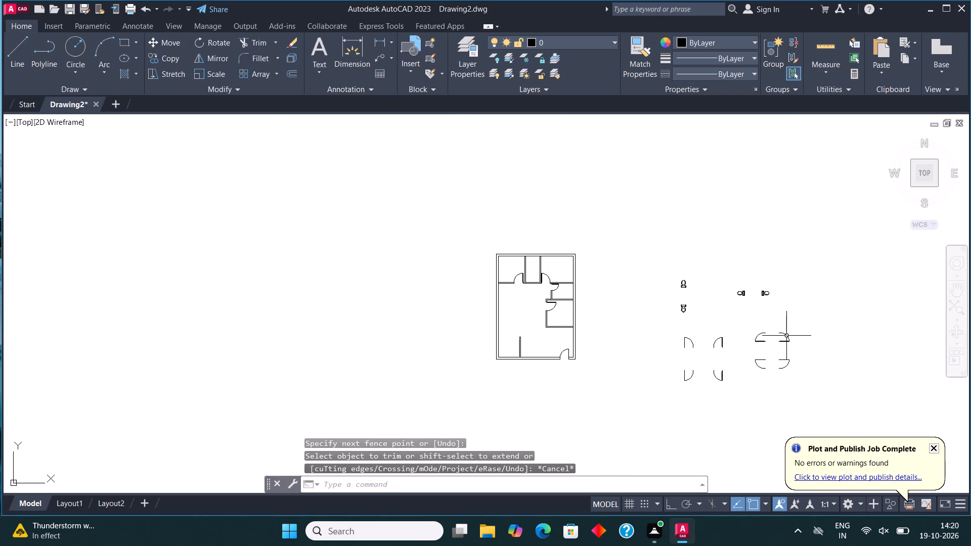
scroll(767, 369, "up", 2)
scroll(812, 358, "up", 3)
left_click(811, 350)
left_click(755, 284)
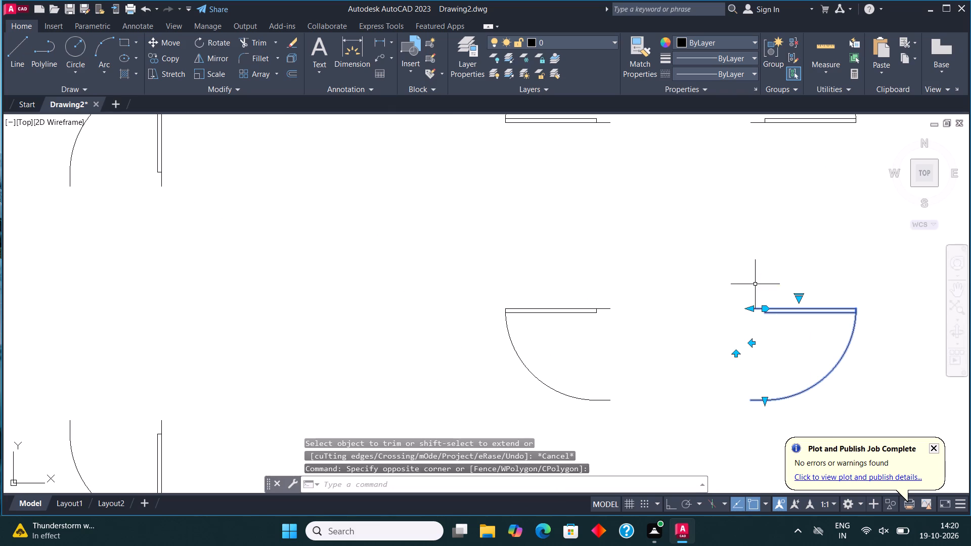
left_click(171, 58)
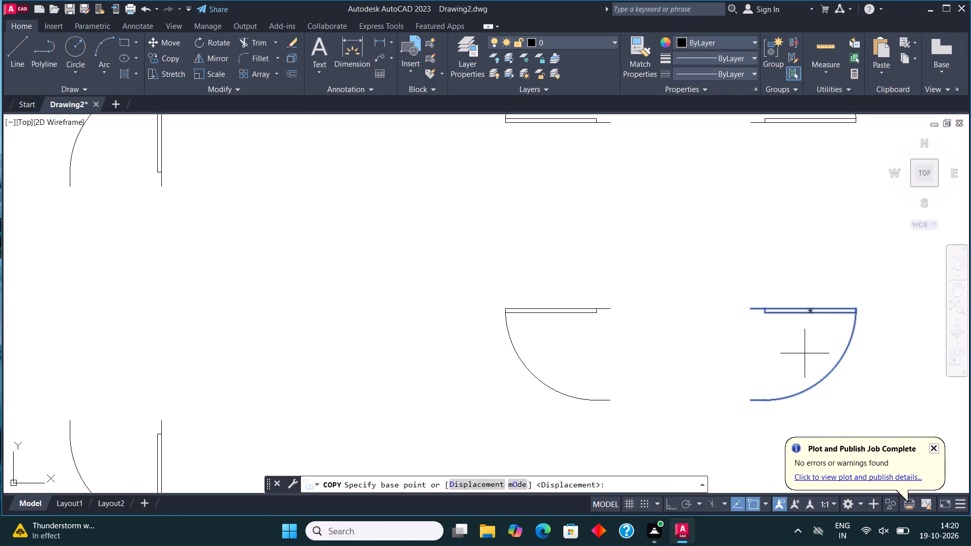
left_click(752, 310)
scroll(754, 340, "down", 3)
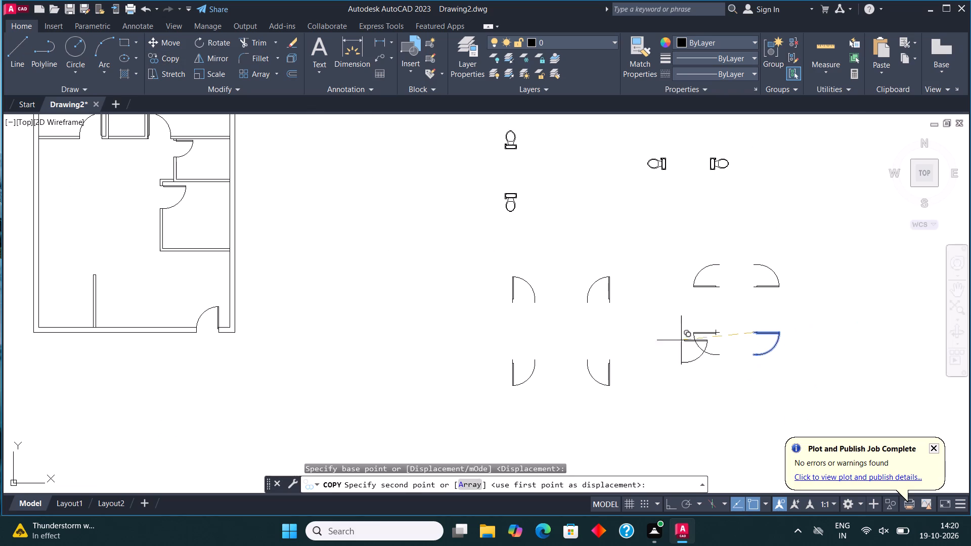
scroll(678, 332, "down", 3)
scroll(494, 252, "up", 3)
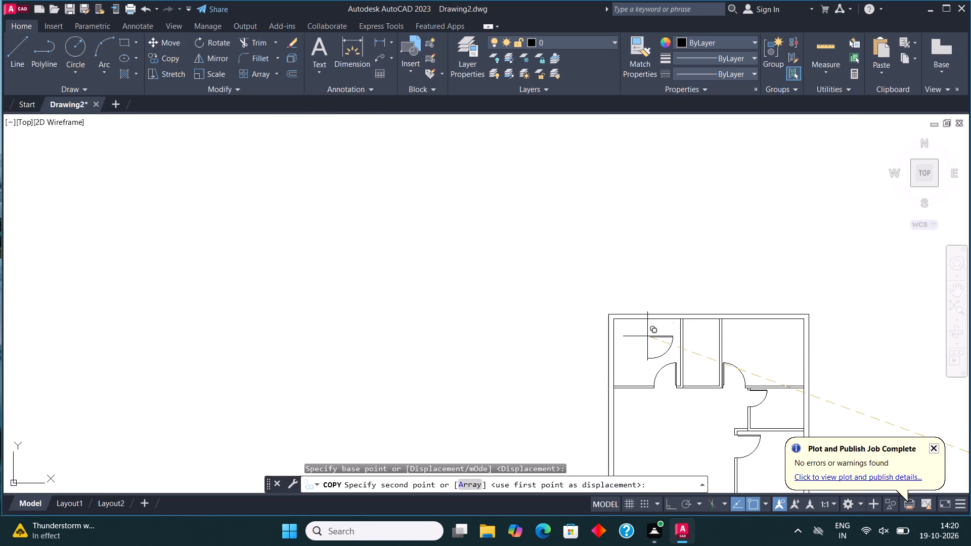
scroll(681, 340, "up", 4)
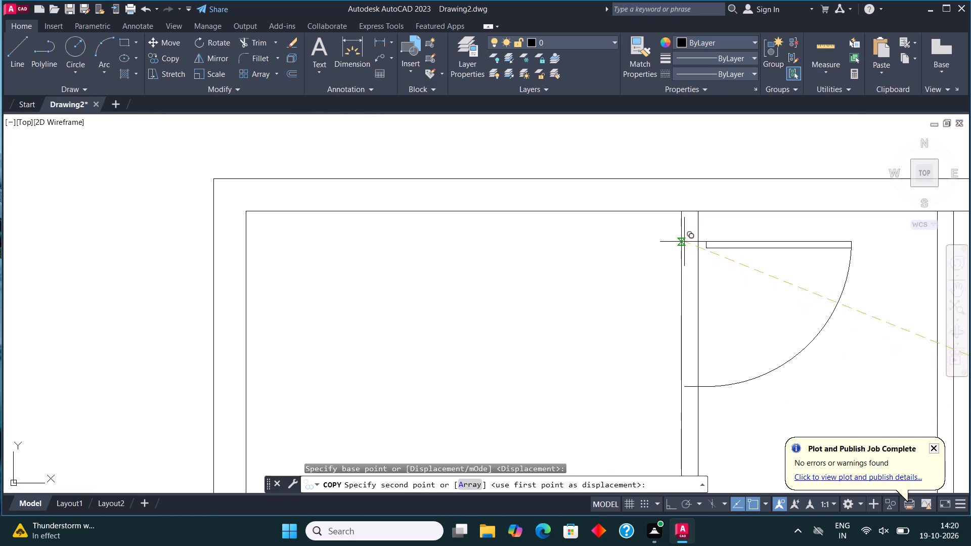
left_click(684, 242)
scroll(593, 279, "down", 3)
key("Escape")
Scale the top-middle room's door down to roughly three quarters, based at its upper jamb end on the partition.
scroll(658, 281, "up", 2)
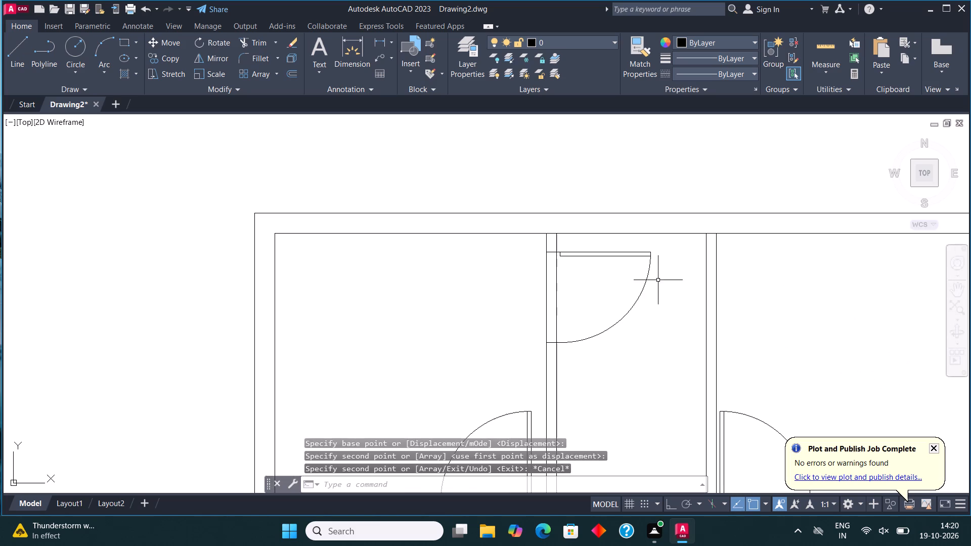
left_click(652, 279)
left_click(623, 269)
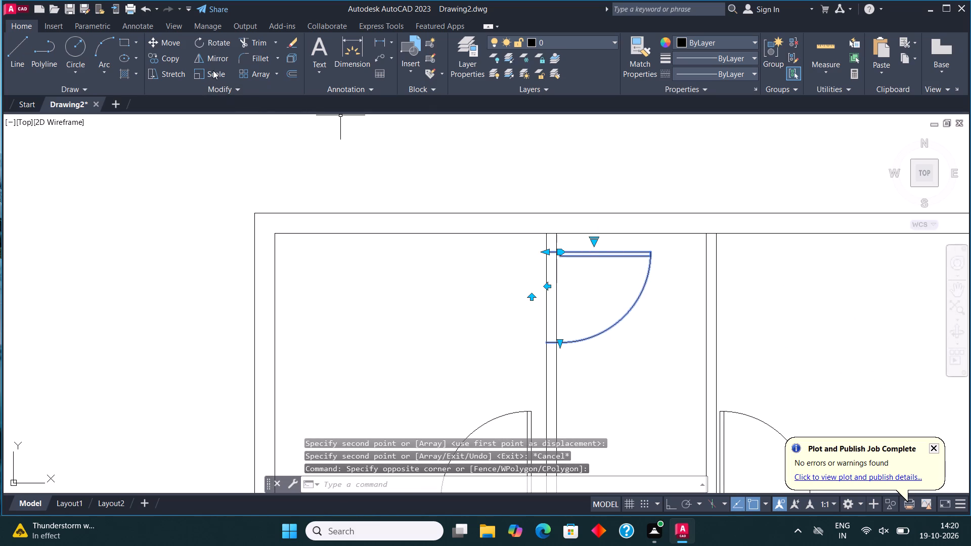
left_click(213, 70)
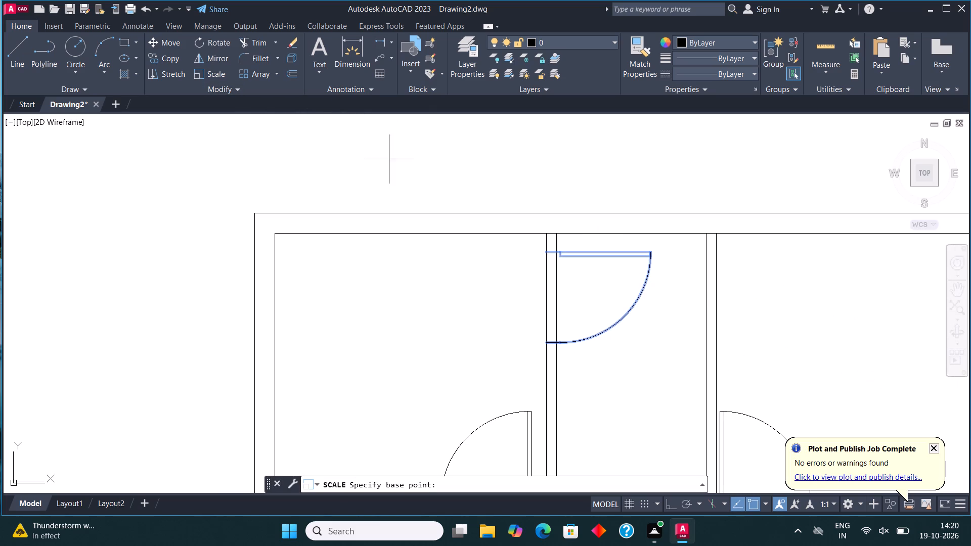
left_click(543, 250)
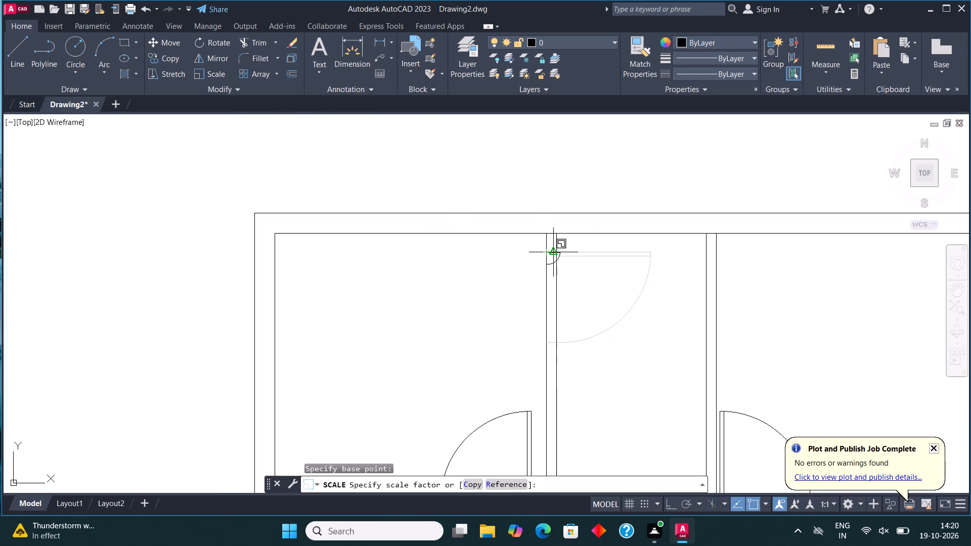
left_click(583, 242)
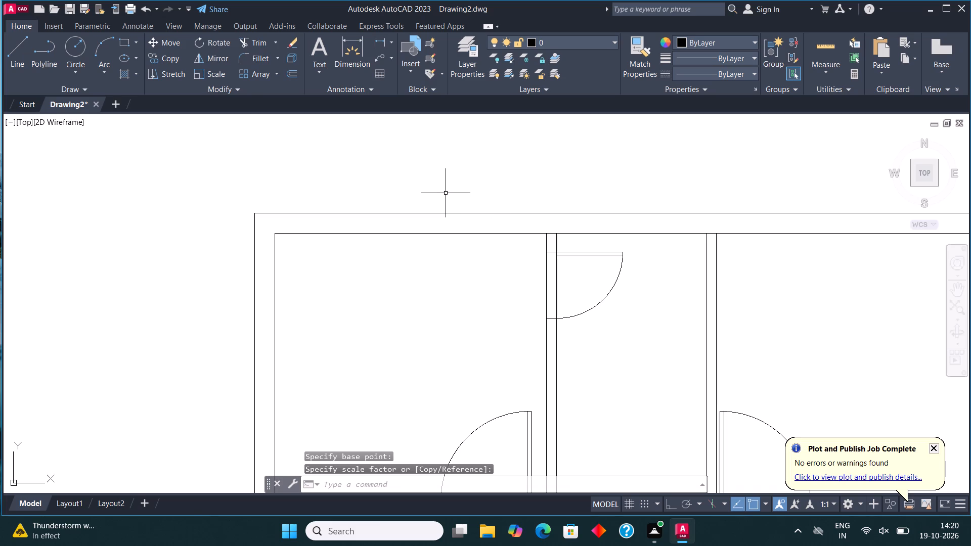
Trim the partition lines across the top-middle room's door opening.
scroll(454, 209, "down", 2)
scroll(502, 380, "up", 2)
scroll(472, 298, "down", 3)
scroll(475, 243, "up", 2)
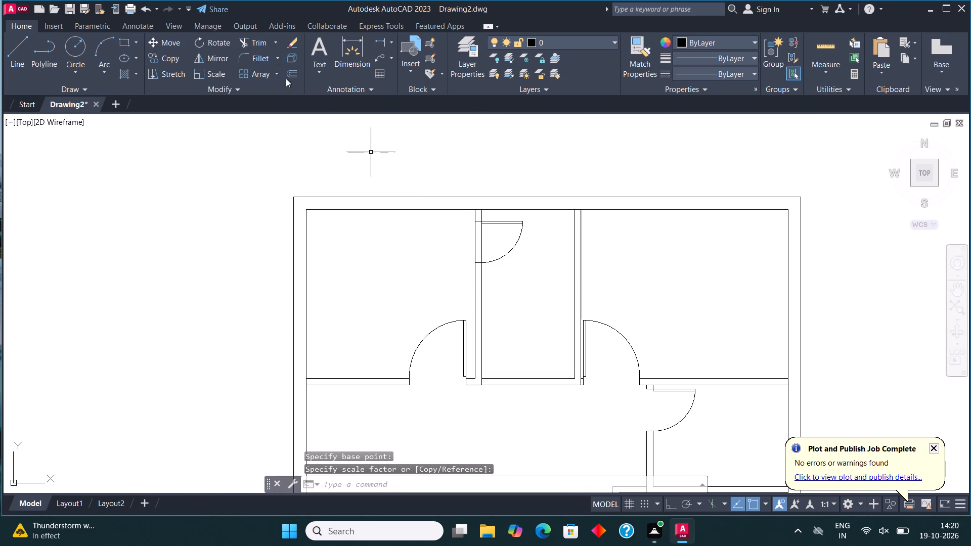
left_click(260, 46)
left_click_drag(453, 233, 454, 233)
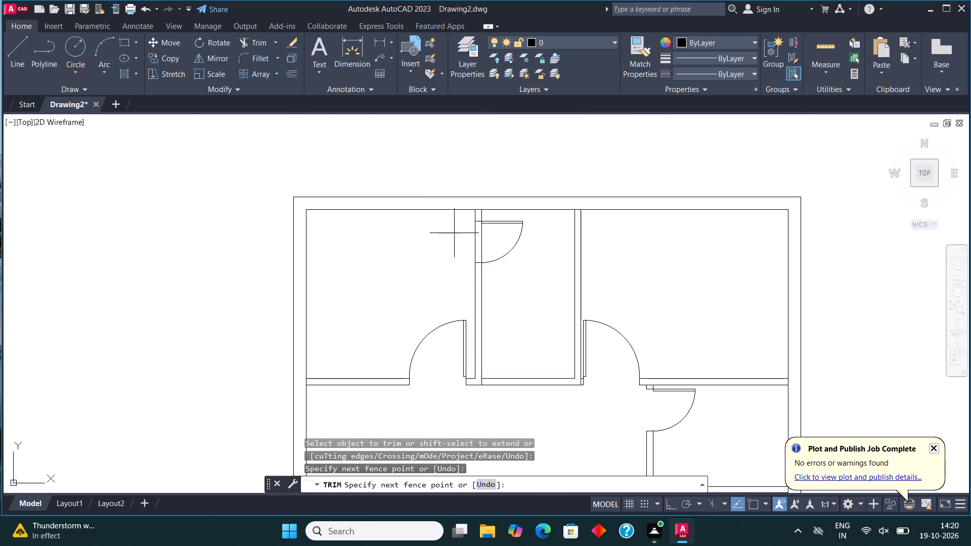
left_click_drag(454, 233, 491, 233)
scroll(489, 221, "down", 3)
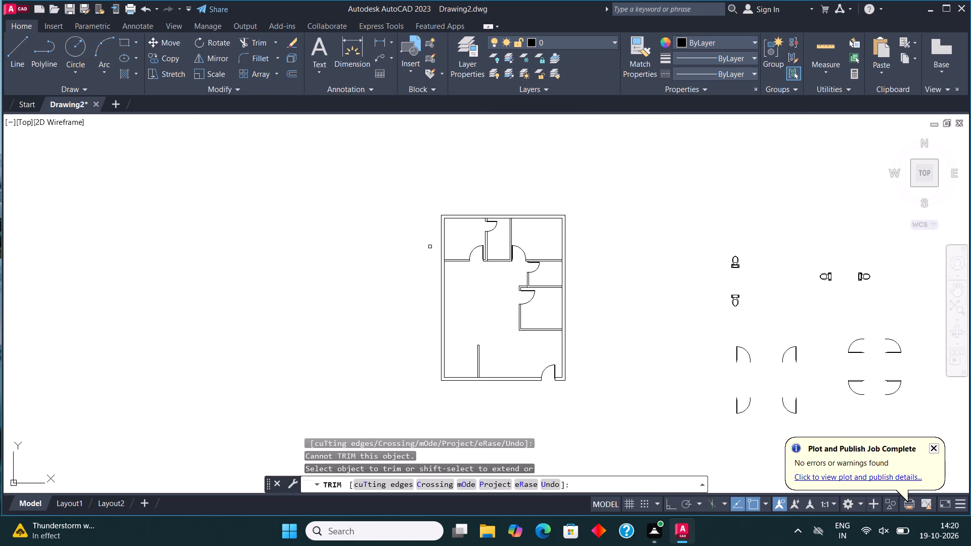
key("Escape")
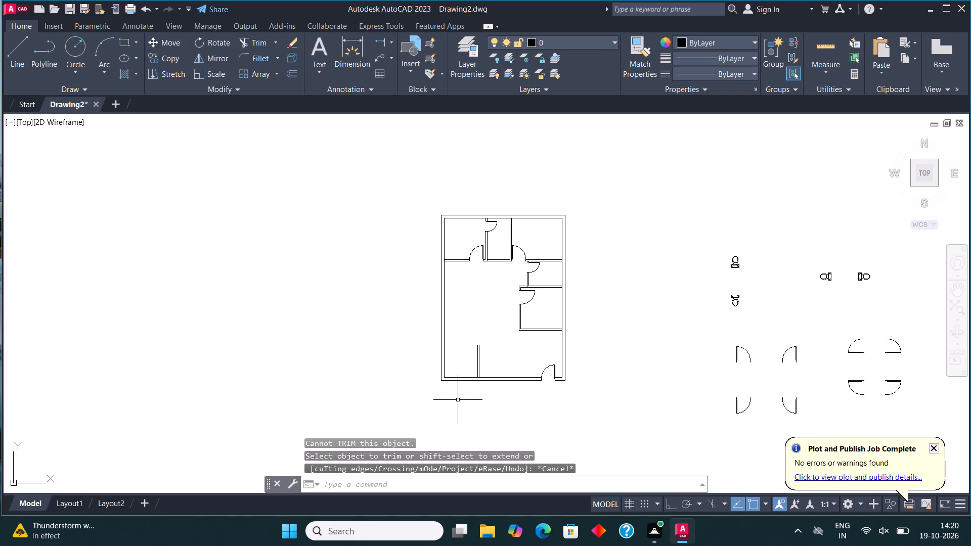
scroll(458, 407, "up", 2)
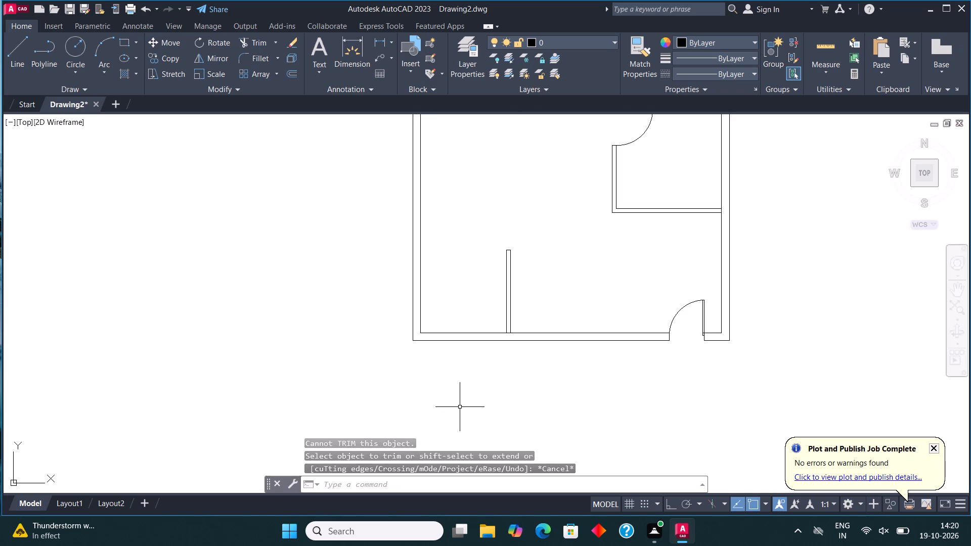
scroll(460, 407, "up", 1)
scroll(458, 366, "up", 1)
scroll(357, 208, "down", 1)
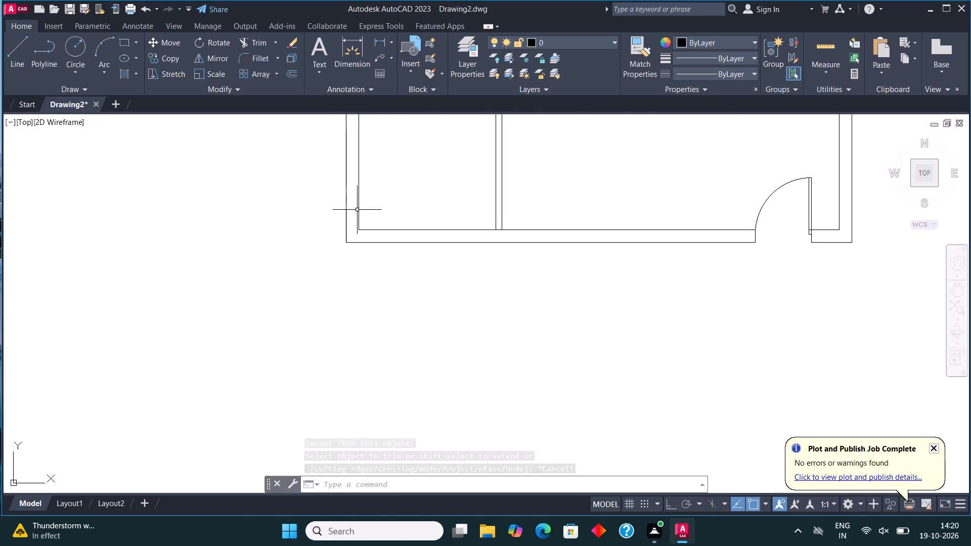
Draw a window in the bottom outer wall between the short partition and the entrance door: a wall-thick rectangle with a lengthwise centre line.
middle_click_drag(406, 213, 406, 274)
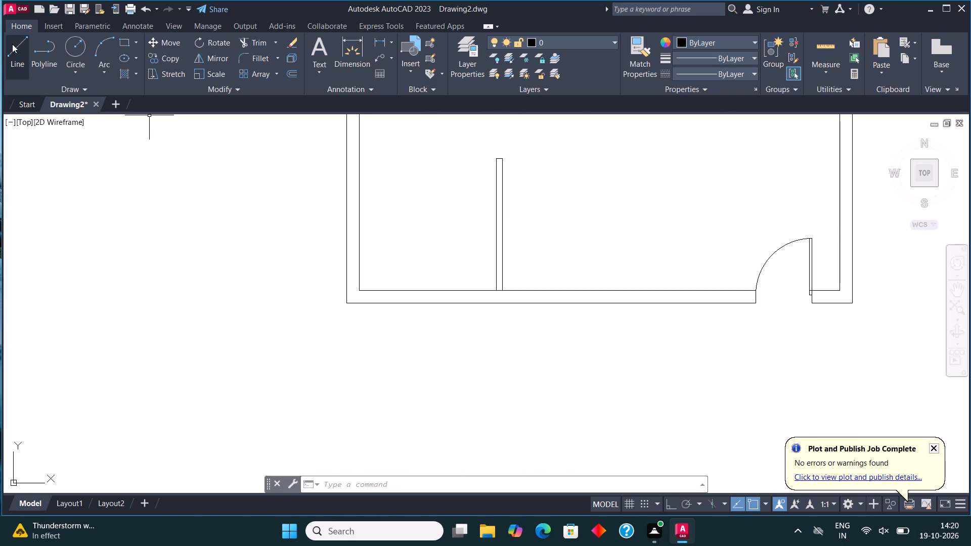
left_click(121, 42)
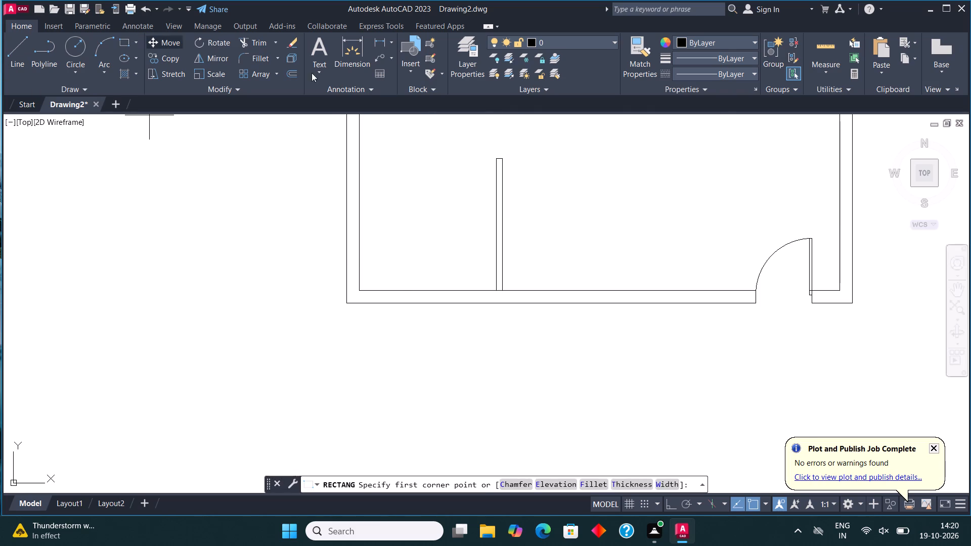
left_click(564, 305)
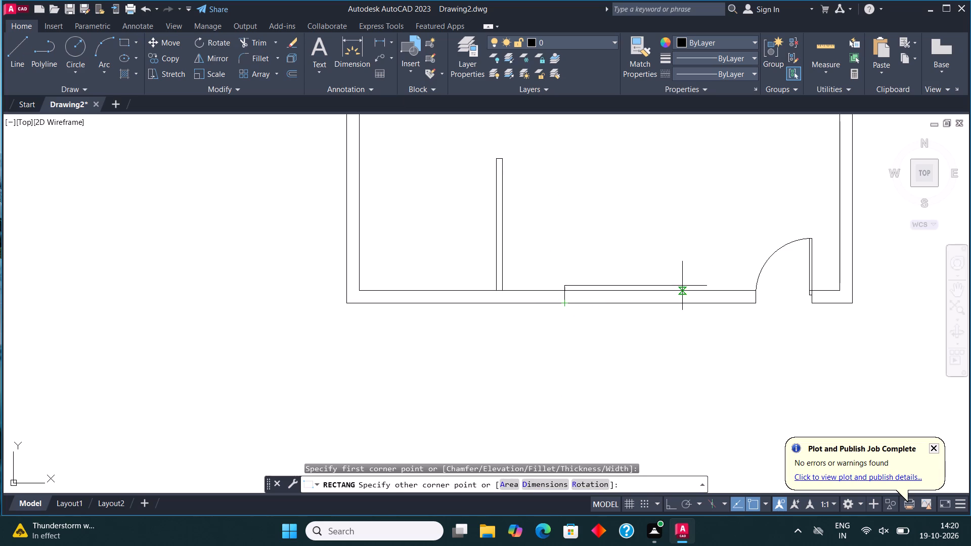
left_click(682, 286)
left_click(11, 51)
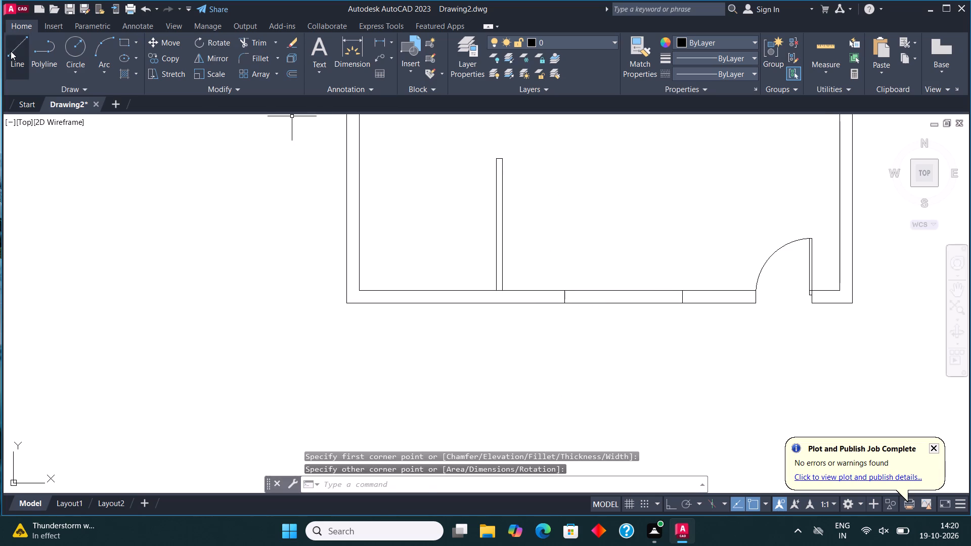
left_click(561, 297)
left_click(683, 296)
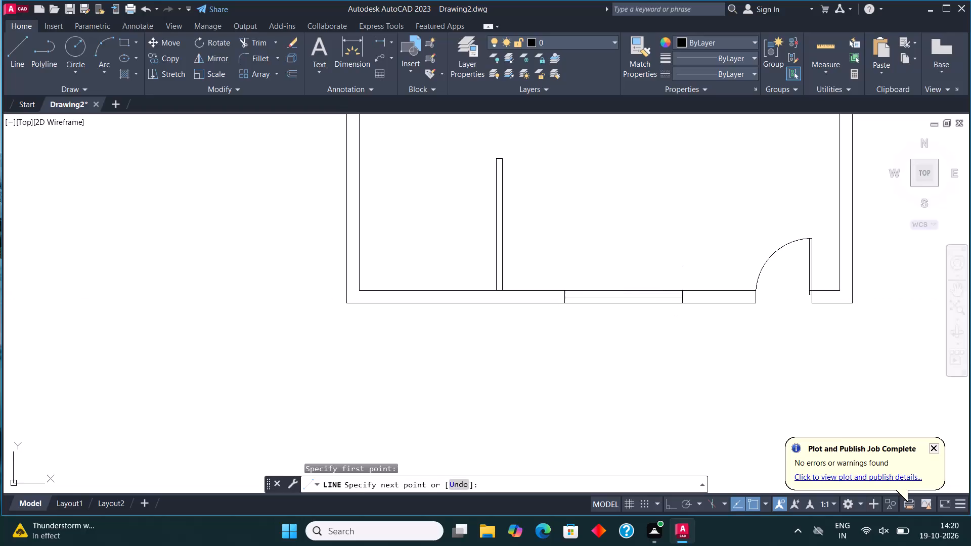
key("Escape")
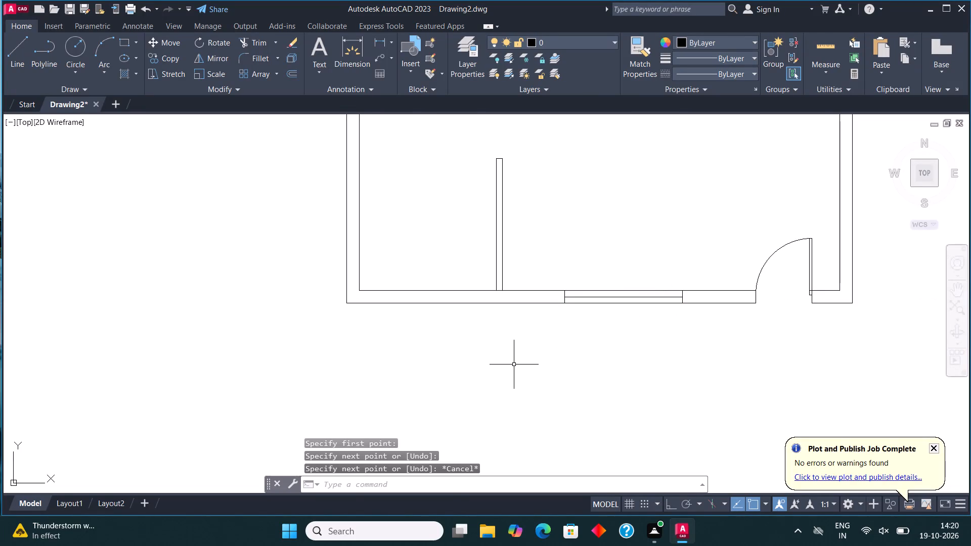
Draw a window in the top outer wall above the top-left room as a wall-thick rectangle with a lengthwise centre line.
scroll(512, 377, "down", 3)
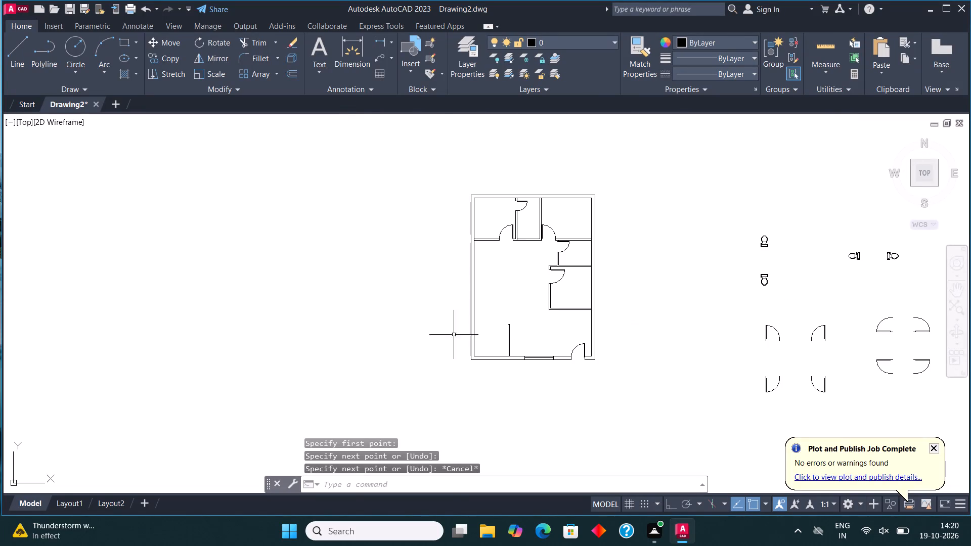
scroll(502, 161, "up", 3)
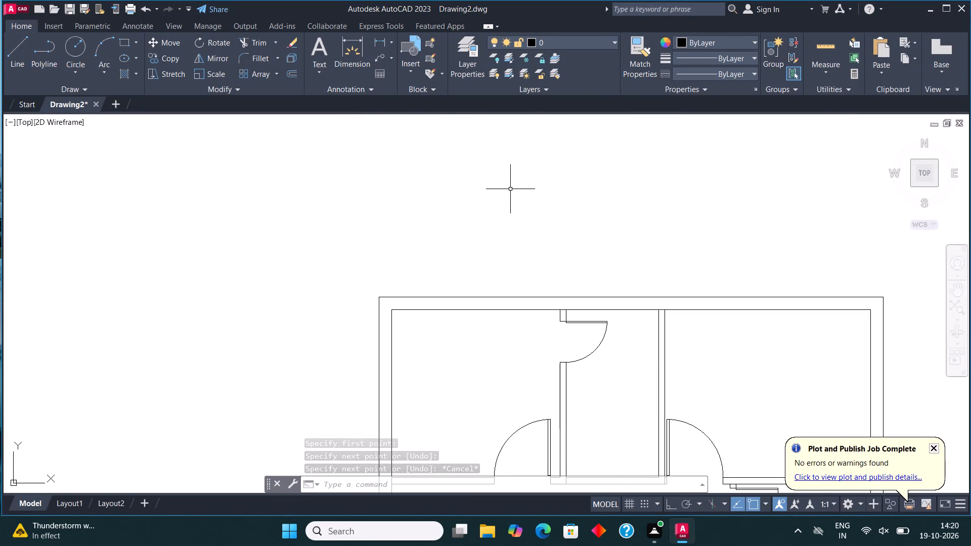
scroll(486, 297, "up", 2)
middle_click_drag(485, 297, 375, 275)
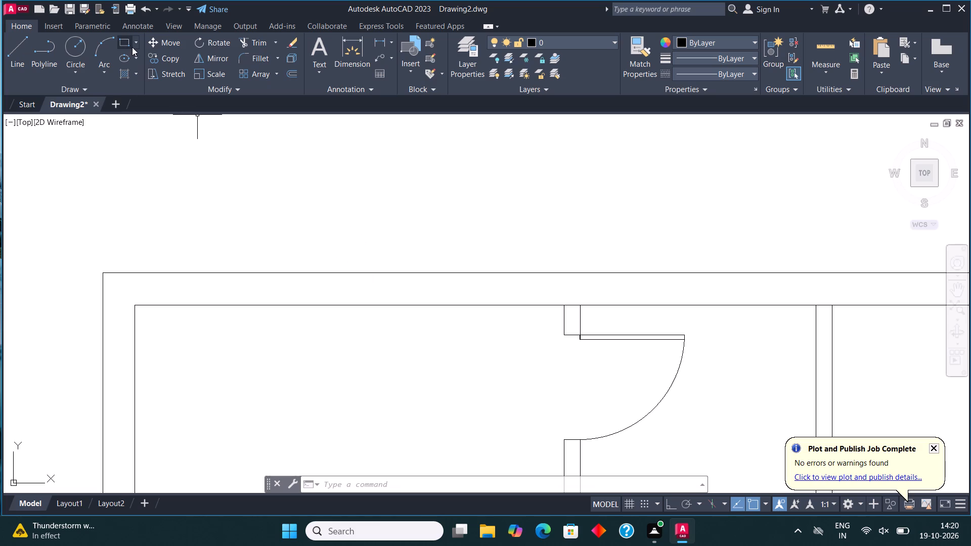
left_click(124, 38)
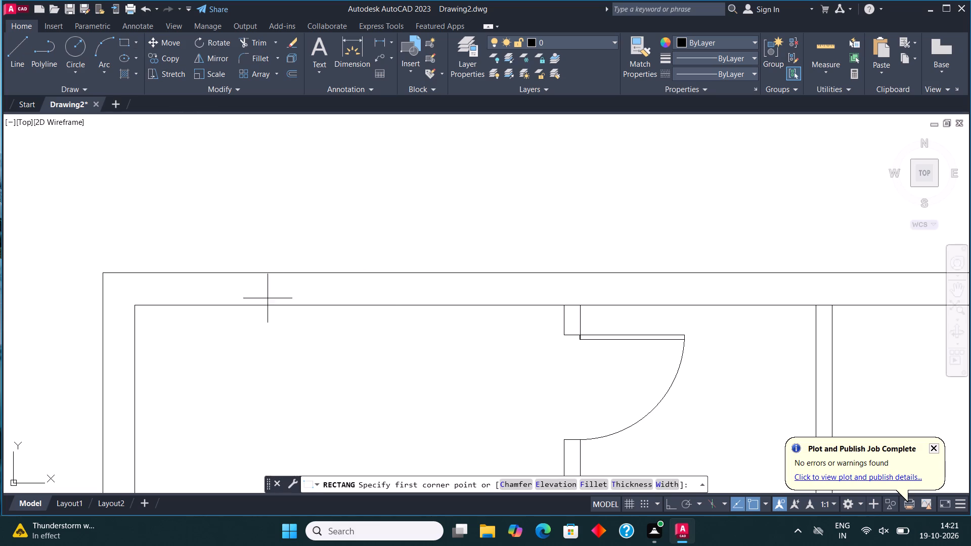
left_click(232, 311)
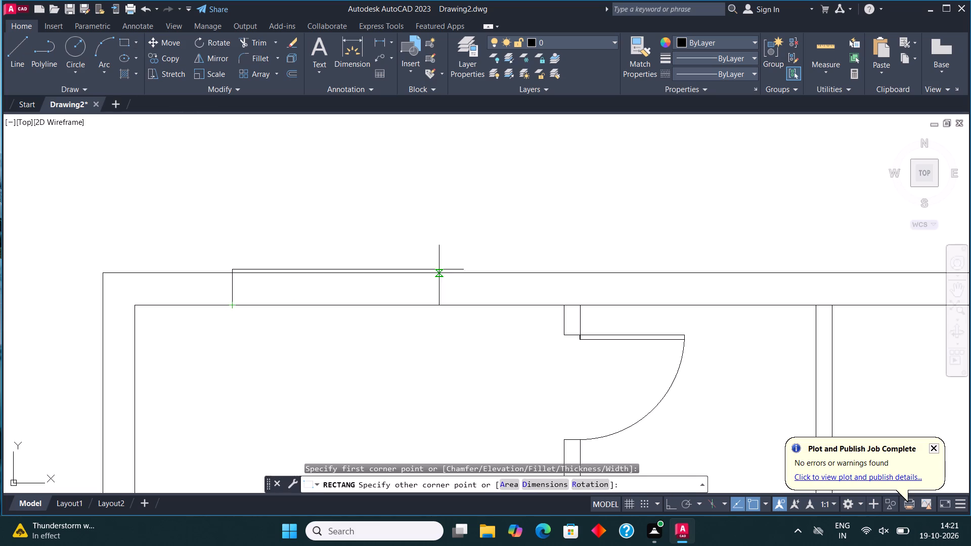
left_click(453, 272)
left_click(25, 49)
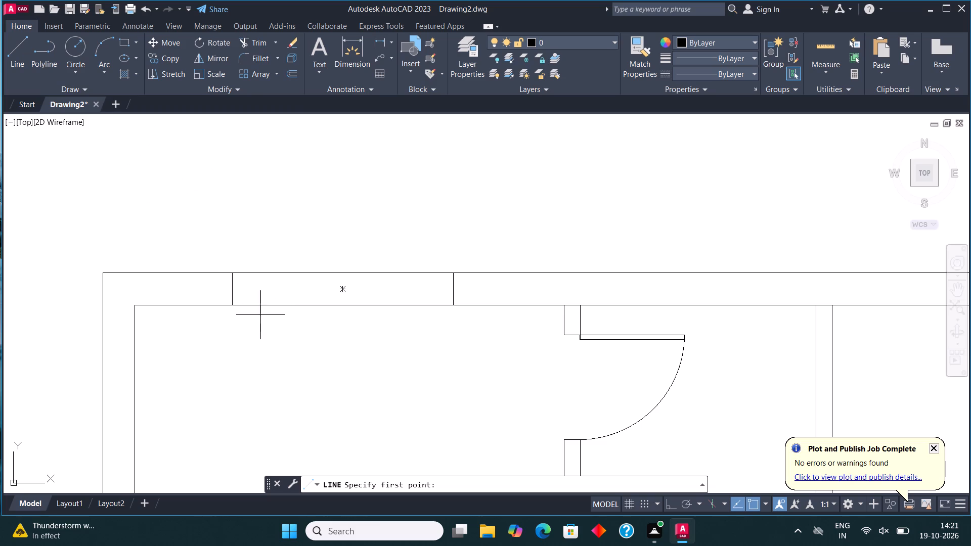
left_click(232, 286)
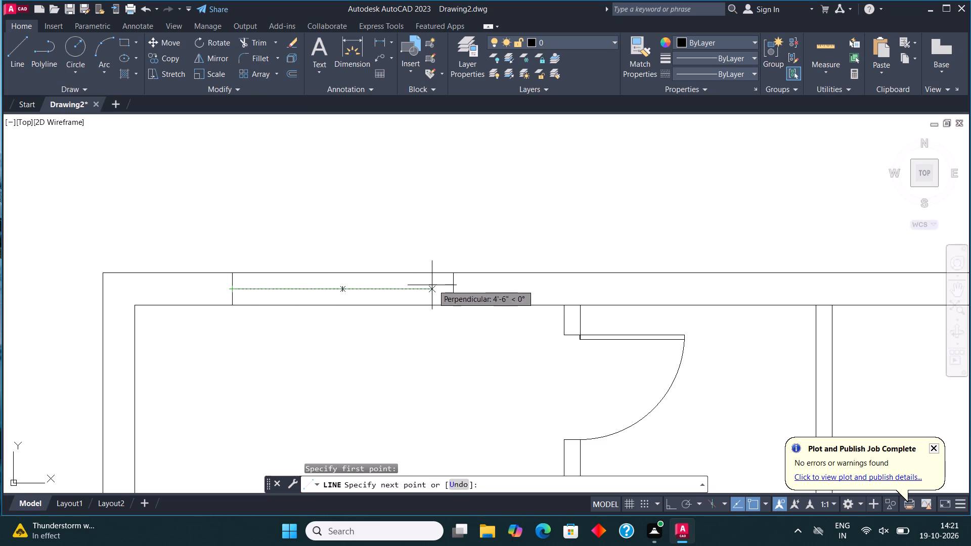
left_click_drag(457, 286, 452, 293)
key("Escape")
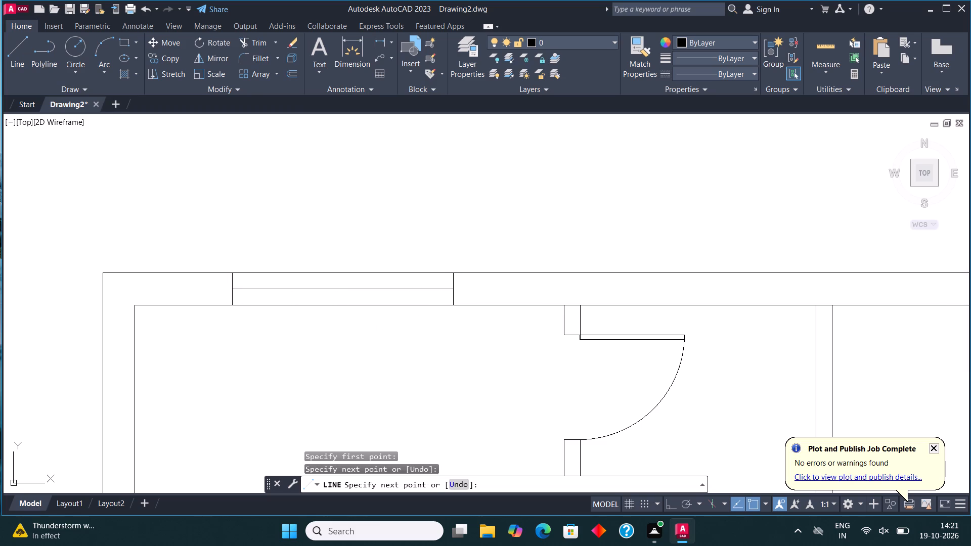
Draw a smaller window in the top outer wall above the narrow top-middle room, as a wall-thick rectangle with a lengthwise centre line.
scroll(320, 322, "down", 3)
scroll(421, 320, "up", 3)
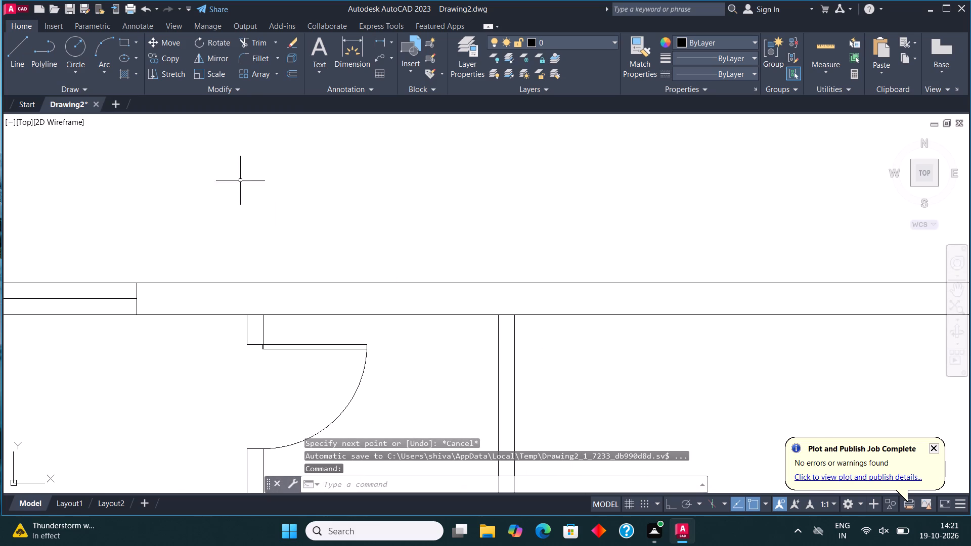
left_click(122, 39)
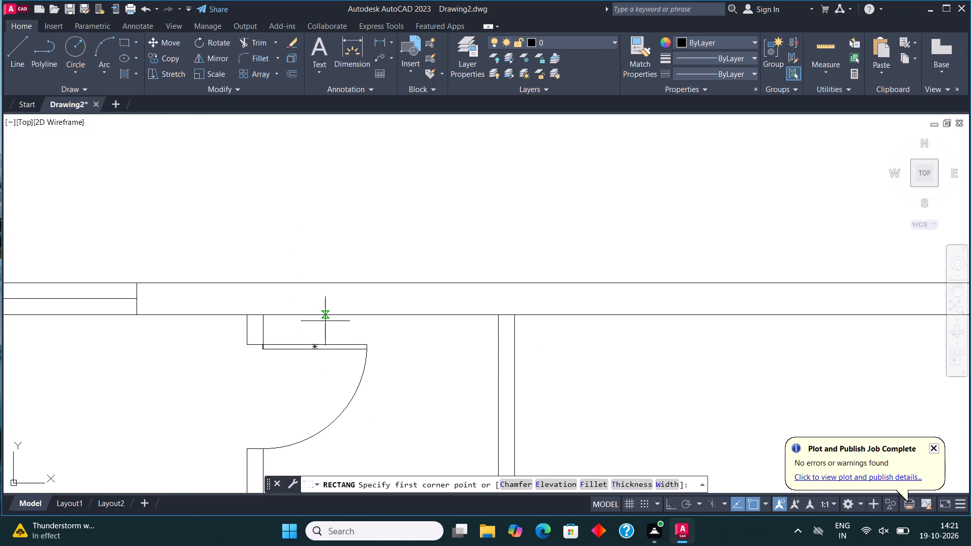
left_click(320, 307)
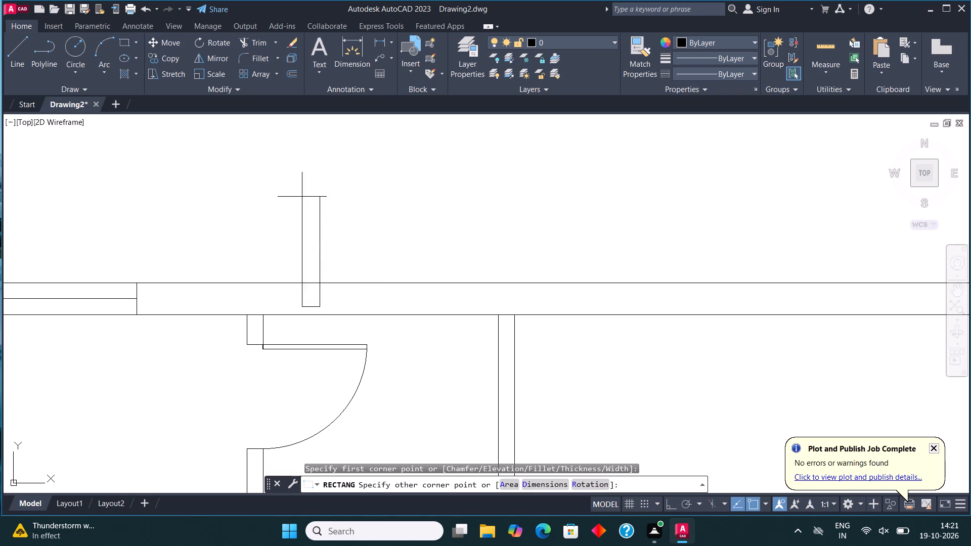
left_click(125, 40)
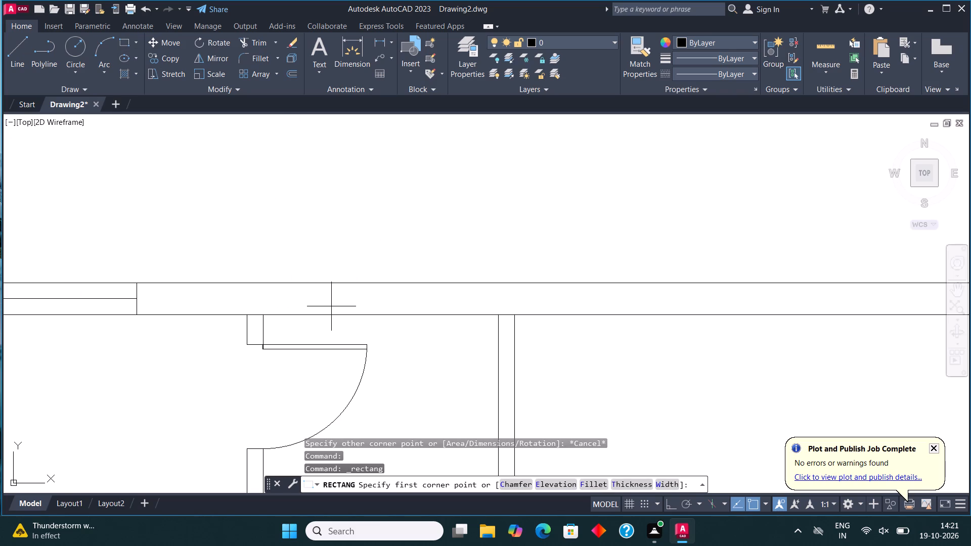
left_click(316, 316)
left_click(439, 280)
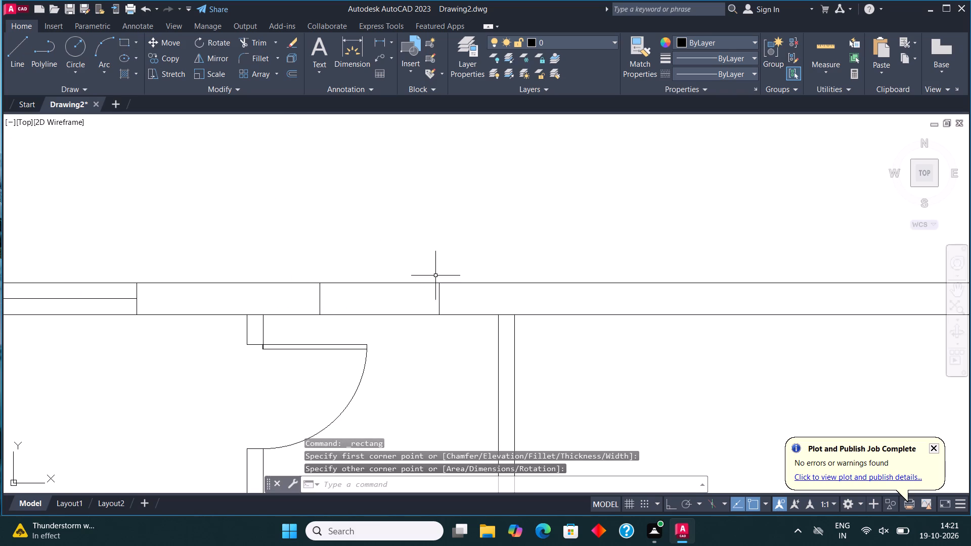
left_click(10, 48)
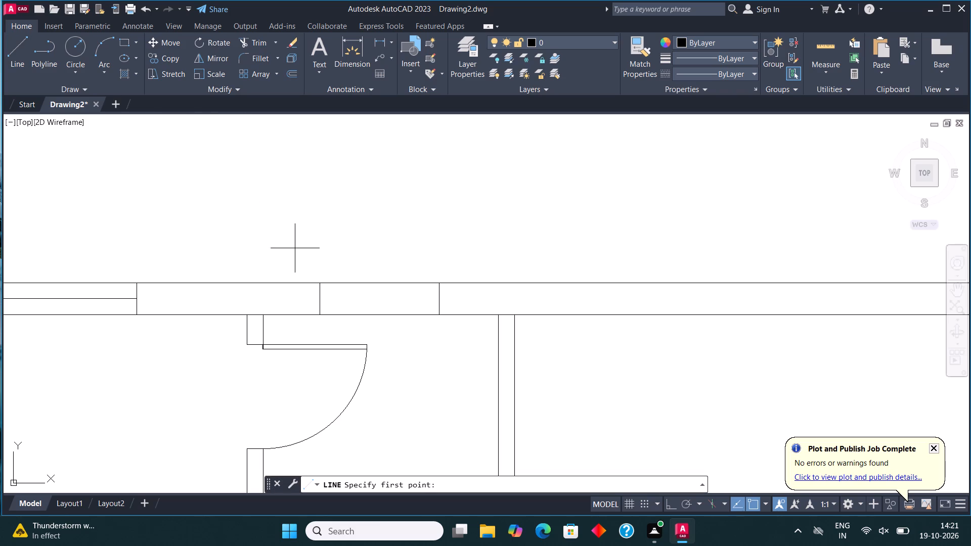
left_click(322, 305)
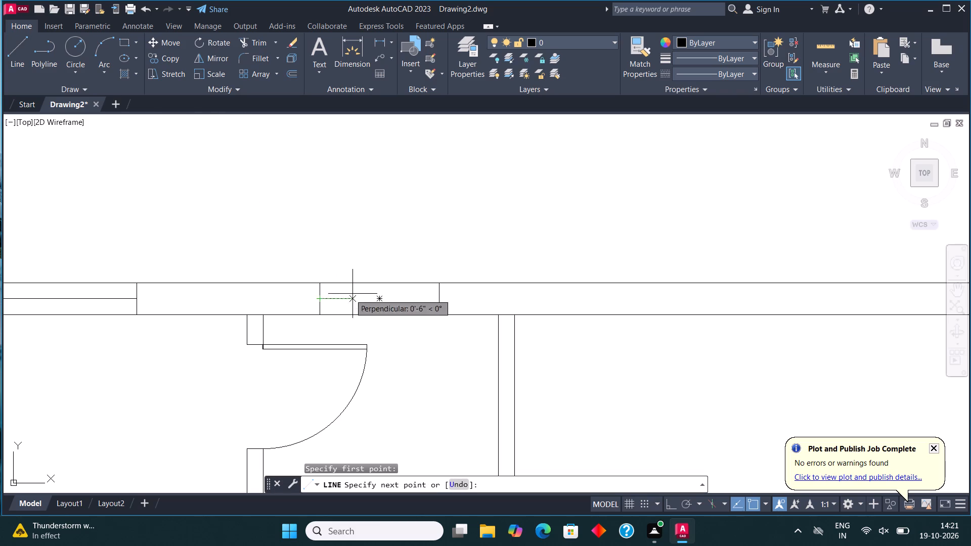
left_click(438, 297)
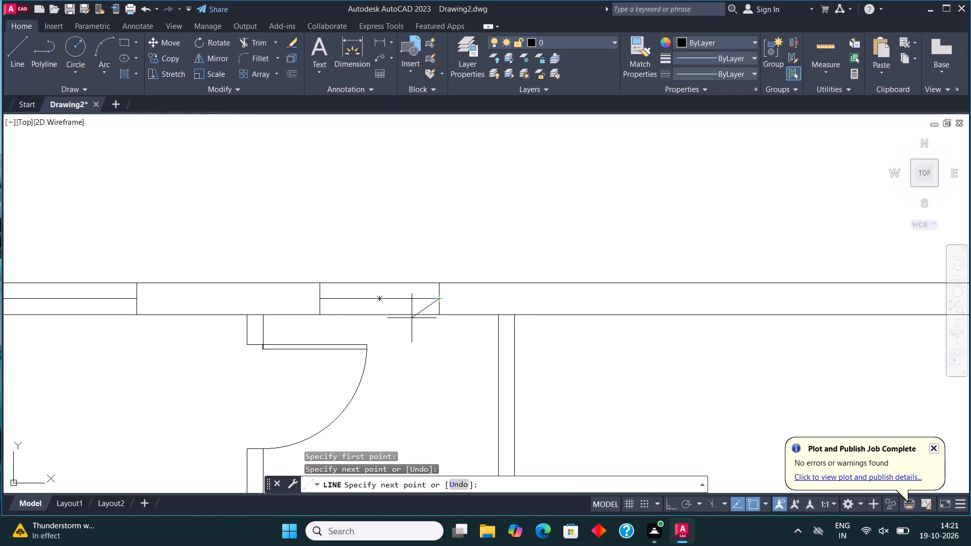
key("Escape")
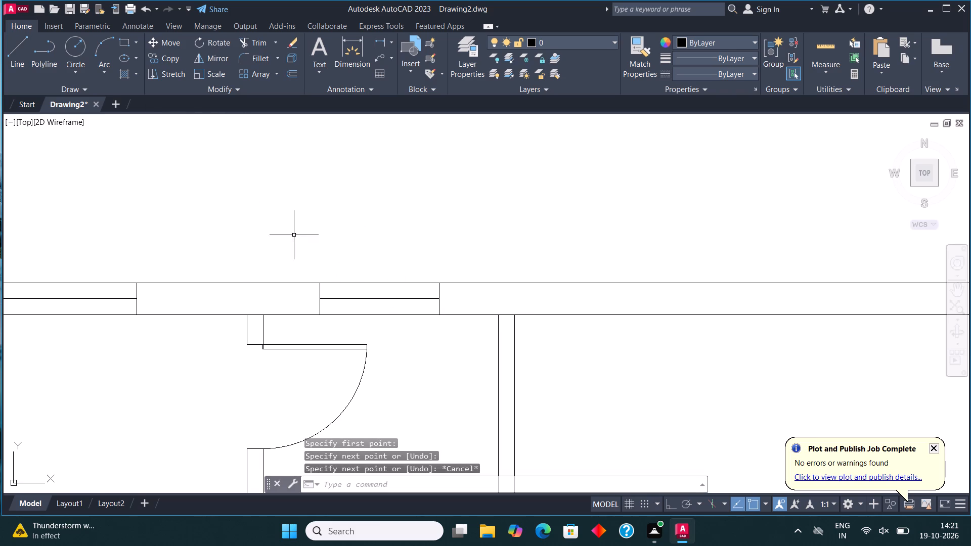
With Ortho on, draw a vertical partition line down into the hall from the top-left room's bottom wall, just left of its door.
scroll(420, 305, "down", 5)
scroll(378, 359, "up", 2)
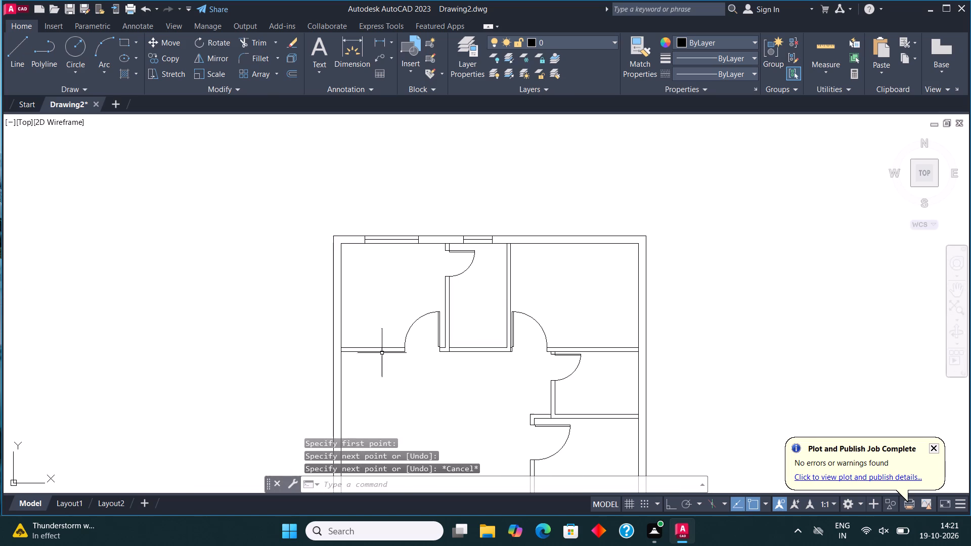
middle_click_drag(384, 345, 421, 233)
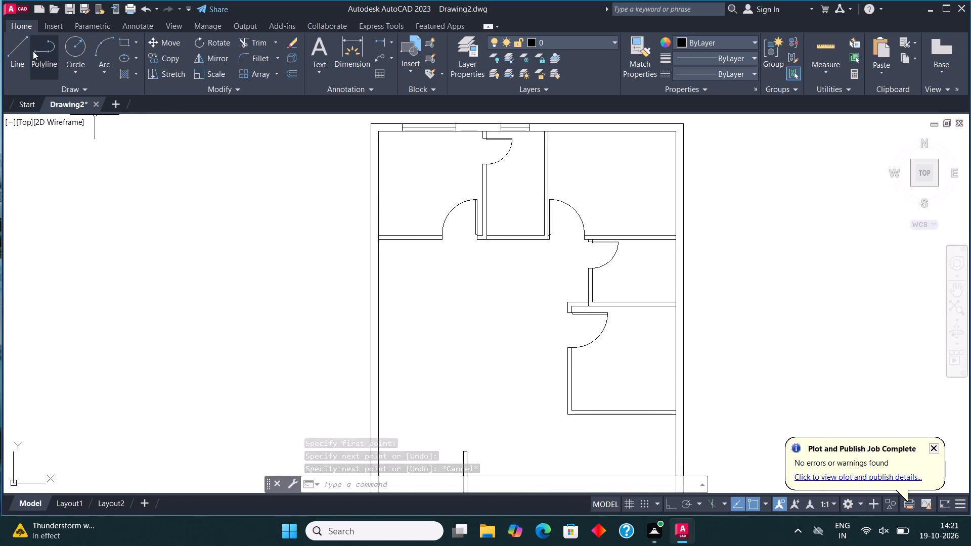
left_click(27, 49)
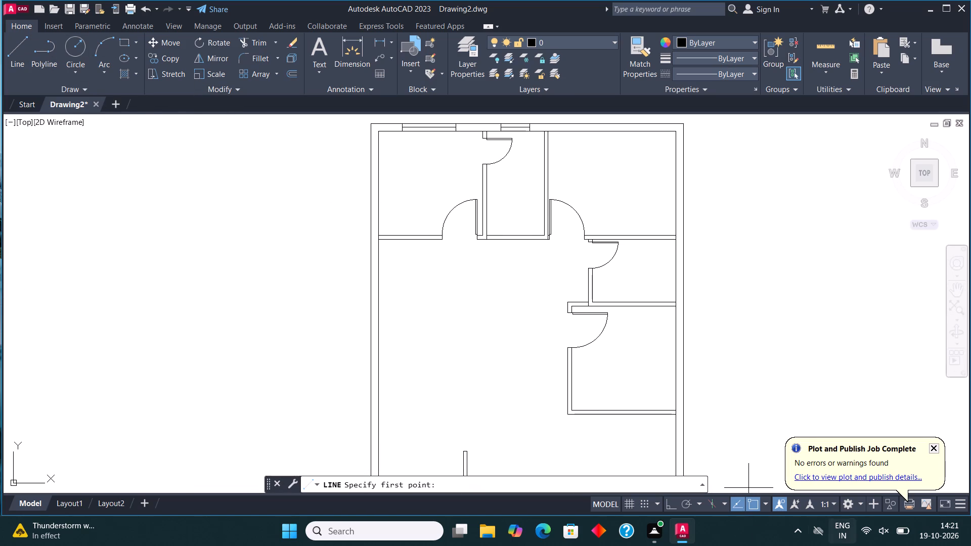
scroll(470, 250, "up", 3)
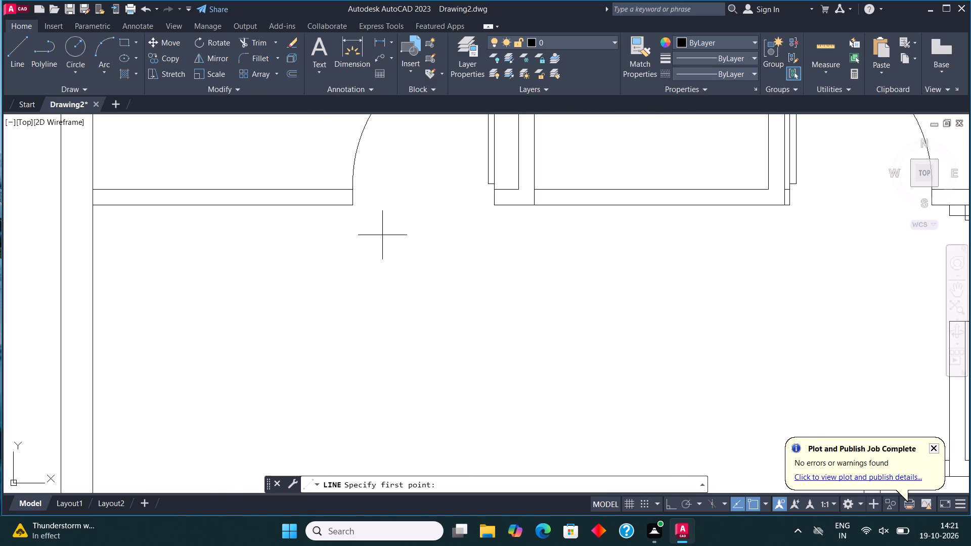
left_click(329, 207)
scroll(327, 336, "down", 2)
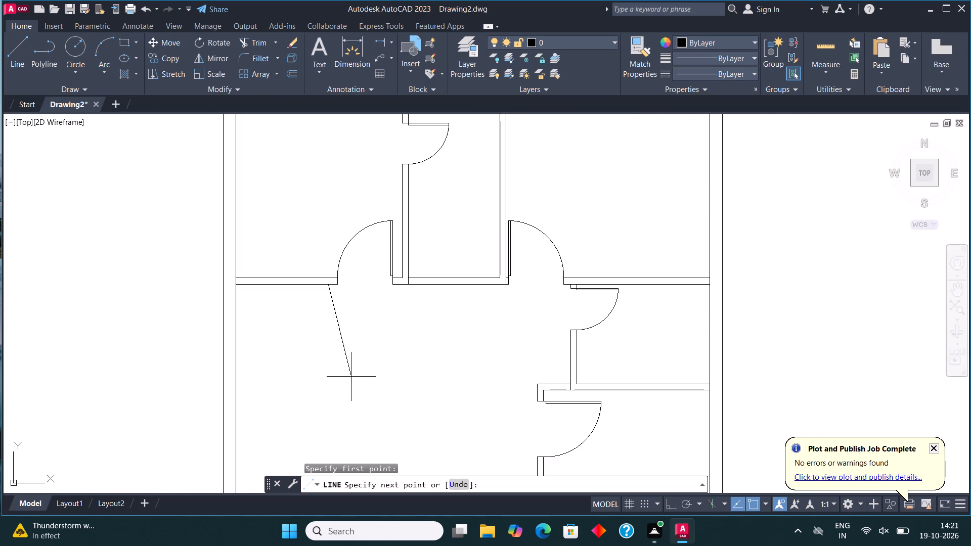
key("F8")
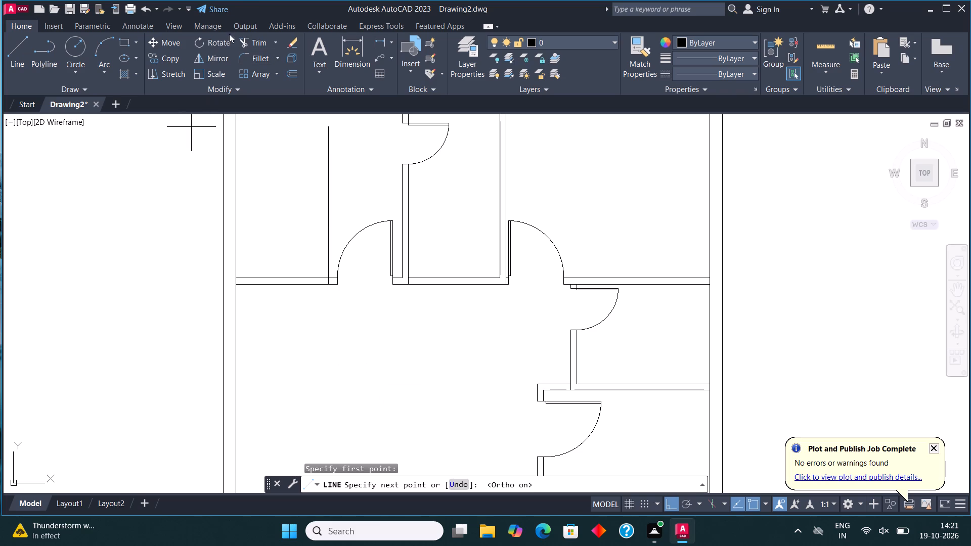
scroll(292, 61, "down", 3)
middle_click_drag(443, 355, 458, 313)
scroll(442, 355, "up", 1)
scroll(192, 309, "down", 2)
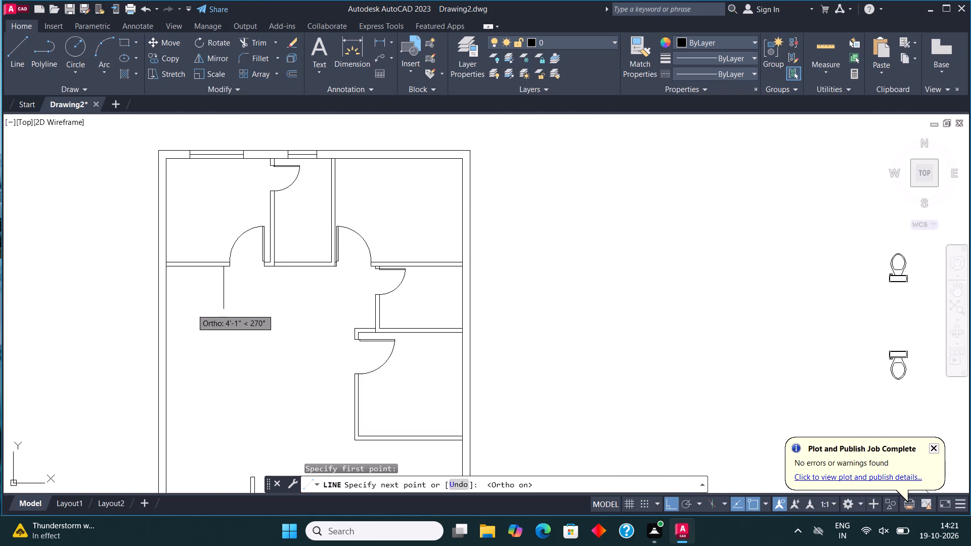
left_click(223, 374)
key("Escape")
Close the hall partition's lower end with a 4.5" line and draw its second face up to the top-left room's bottom wall.
scroll(229, 308, "down", 3)
middle_click_drag(236, 317, 245, 316)
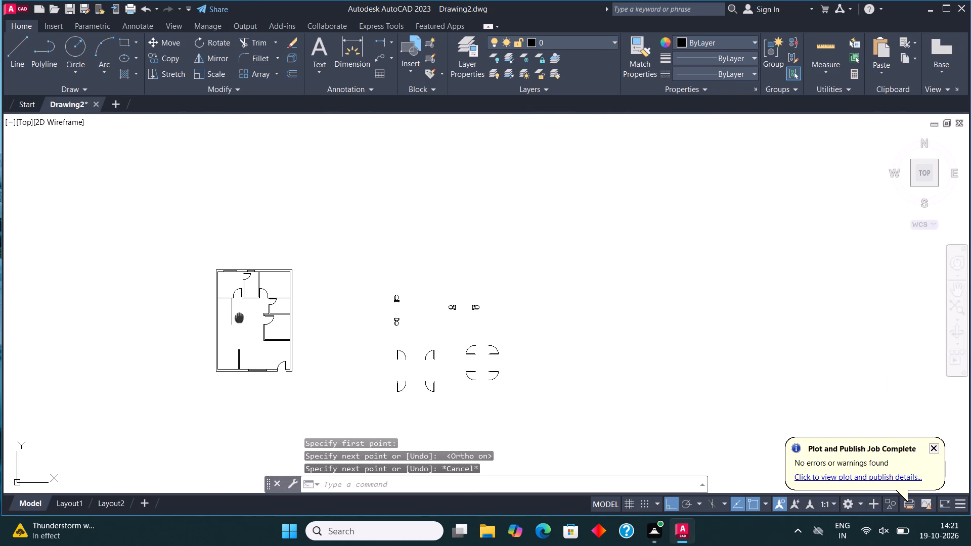
middle_click_drag(245, 316, 300, 293)
scroll(256, 328, "up", 2)
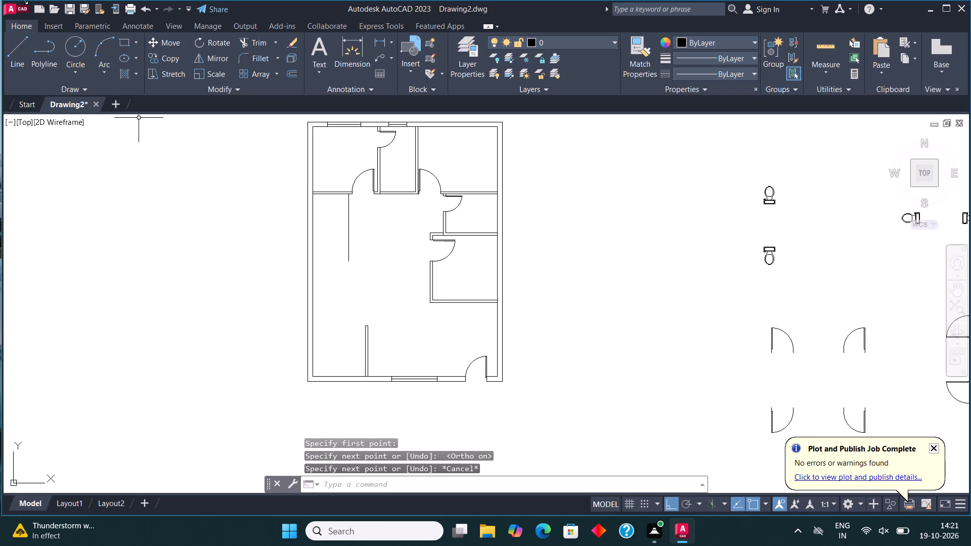
left_click(18, 57)
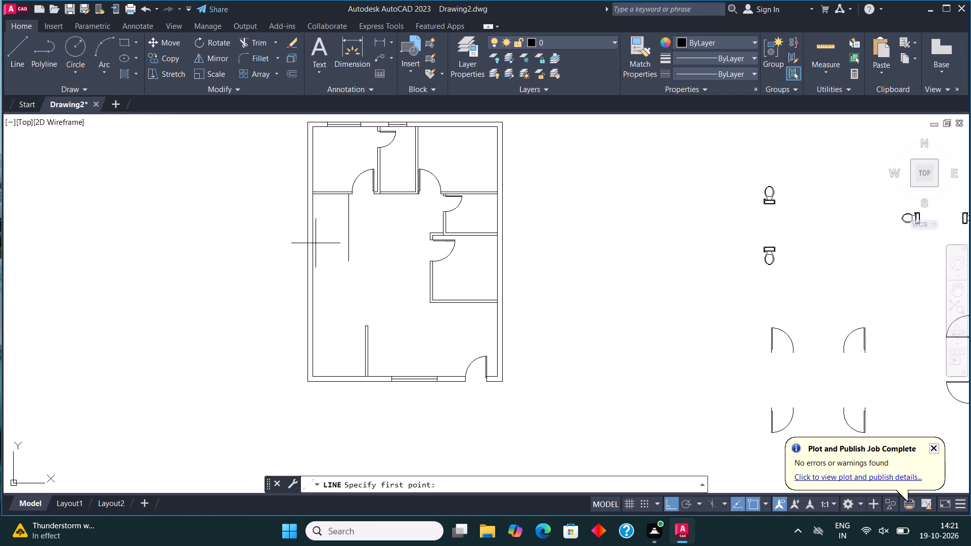
scroll(336, 253, "up", 2)
left_click(372, 275)
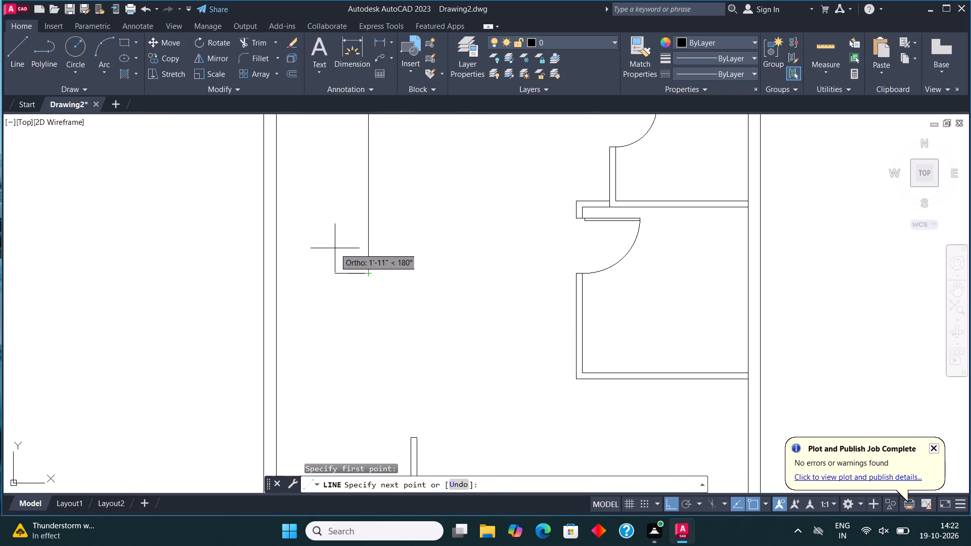
type("4.5\"")
key("Return")
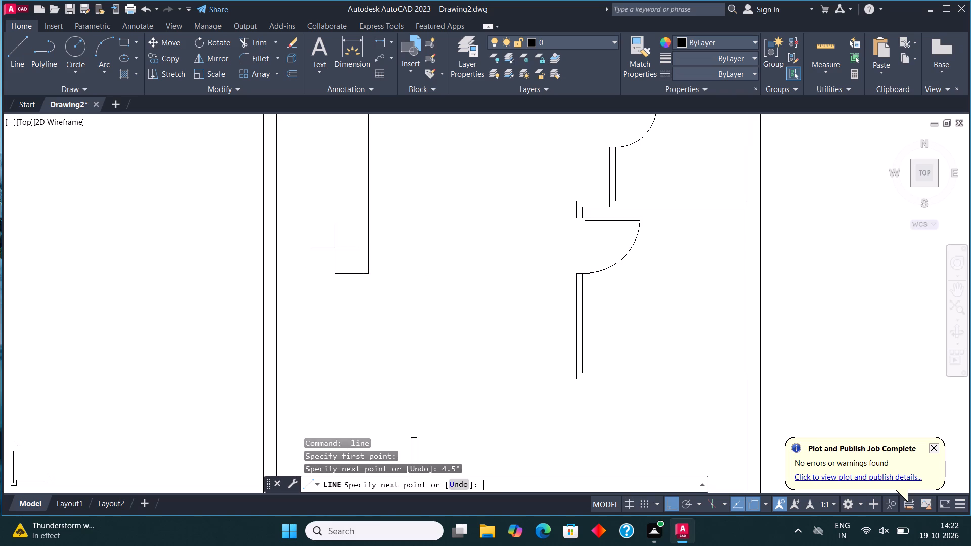
scroll(340, 212, "up", 2)
middle_click_drag(340, 212, 349, 216)
scroll(354, 231, "down", 2)
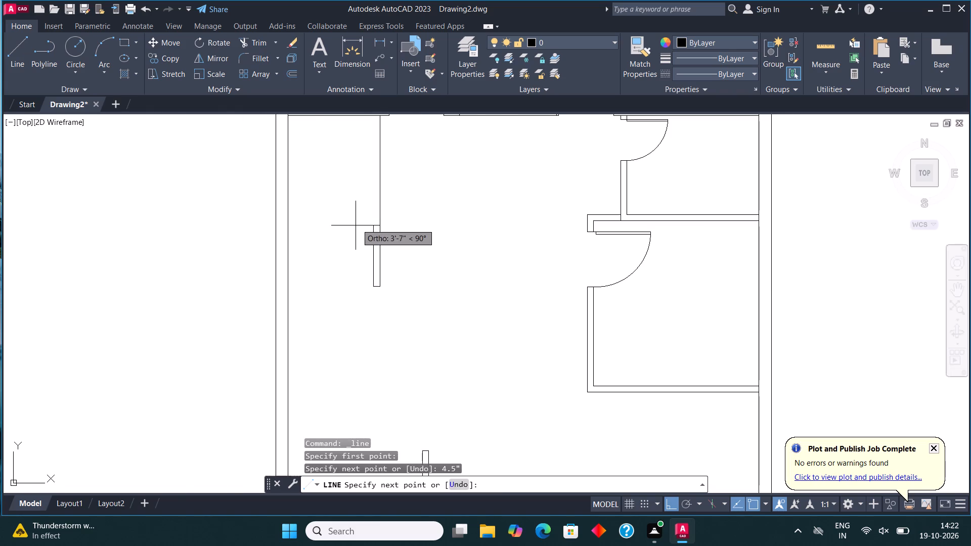
scroll(360, 207, "down", 2)
scroll(361, 178, "up", 4)
scroll(383, 151, "down", 2)
scroll(383, 149, "up", 3)
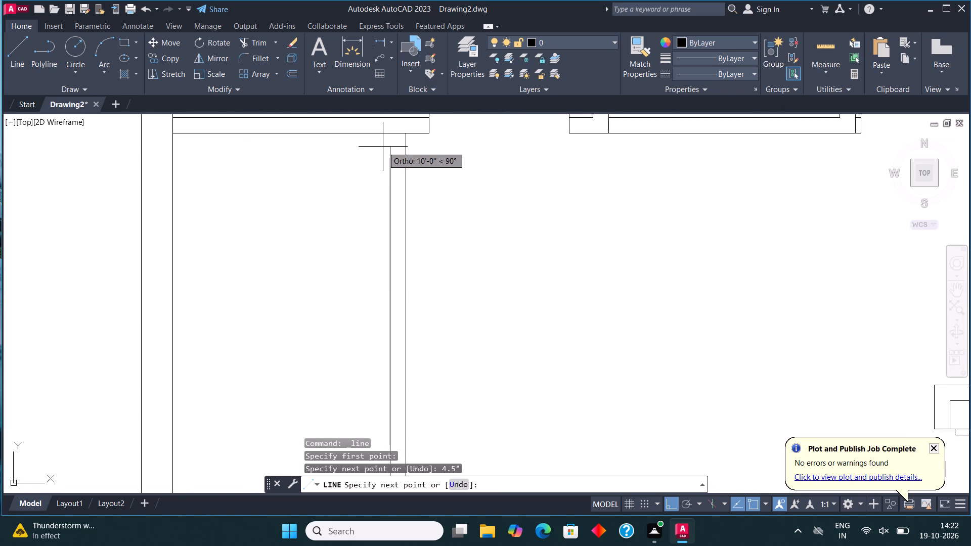
left_click(392, 125)
key("Escape")
scroll(246, 231, "down", 3)
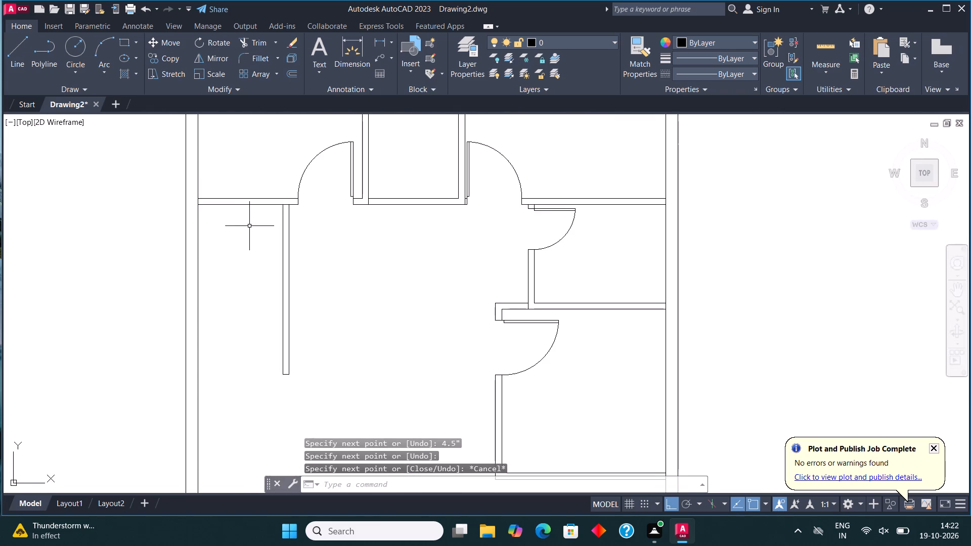
Draw a horizontal landing line 3'6" below the top-left room's bottom wall, from the left outer wall to the hall partition.
middle_click_drag(250, 226, 256, 220)
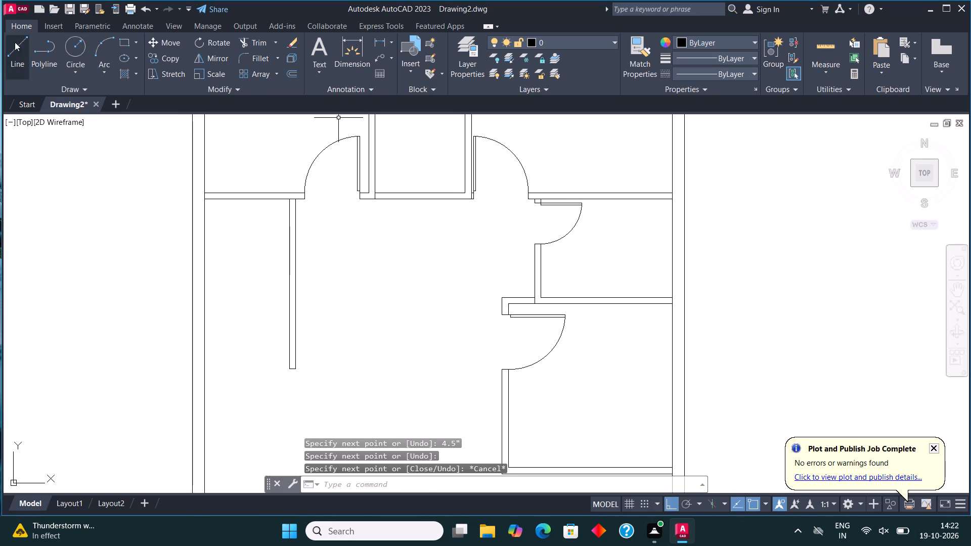
left_click(20, 50)
left_click(202, 197)
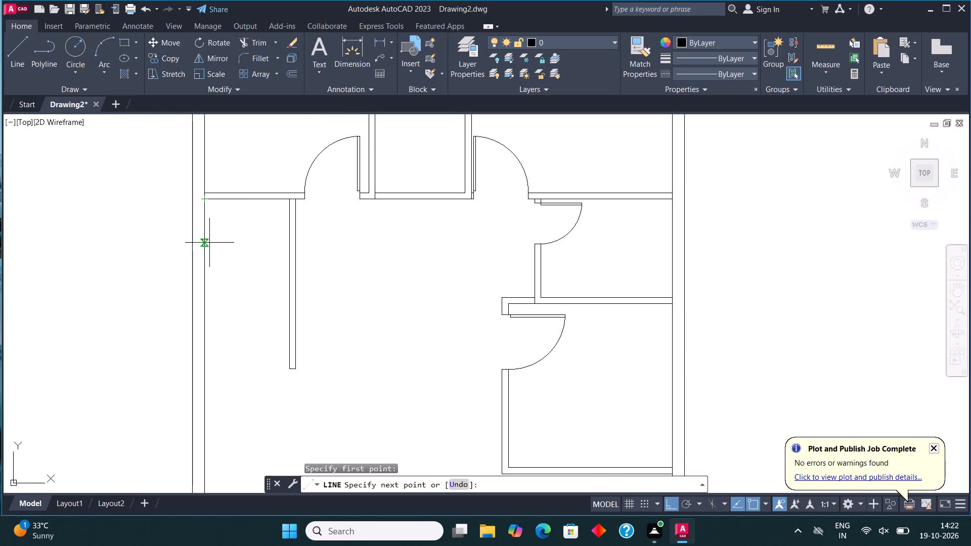
type("3'6\"")
key("Return")
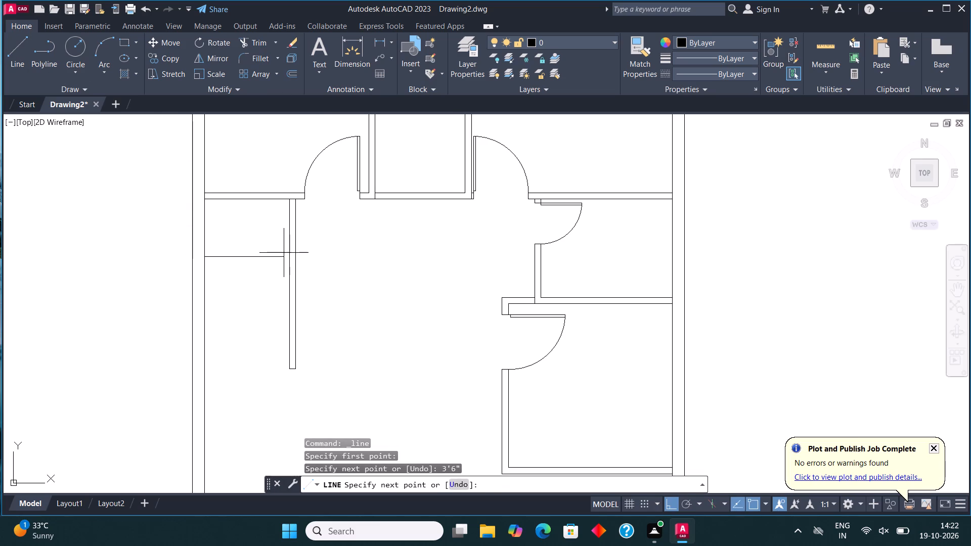
left_click(289, 257)
key("Escape")
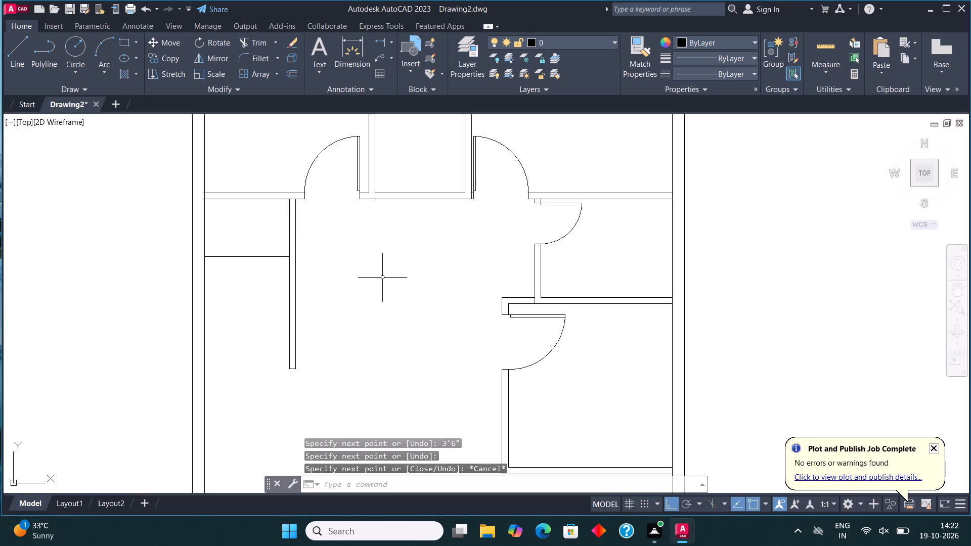
Draw a vertical stair centre line about 6'-5" long down from the midpoint of the landing line.
left_click(21, 49)
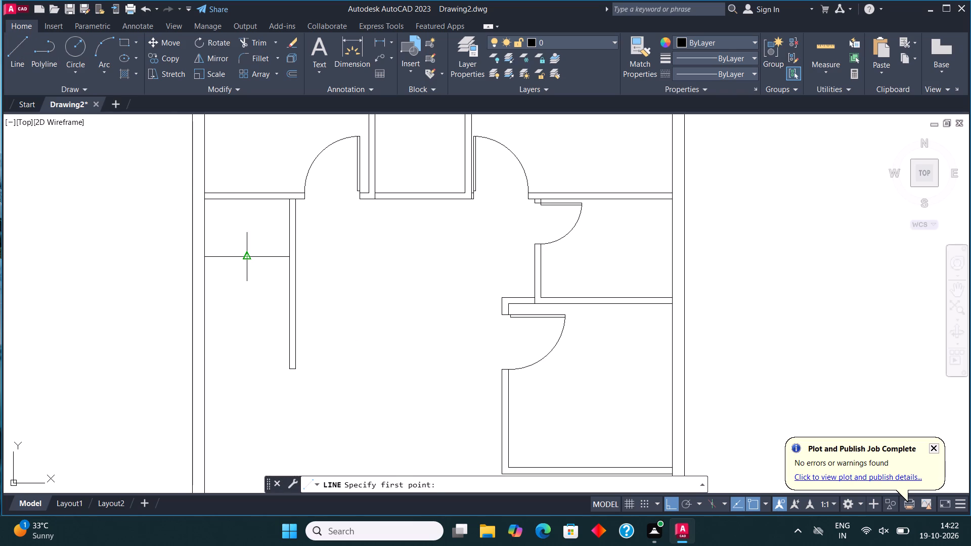
left_click(247, 257)
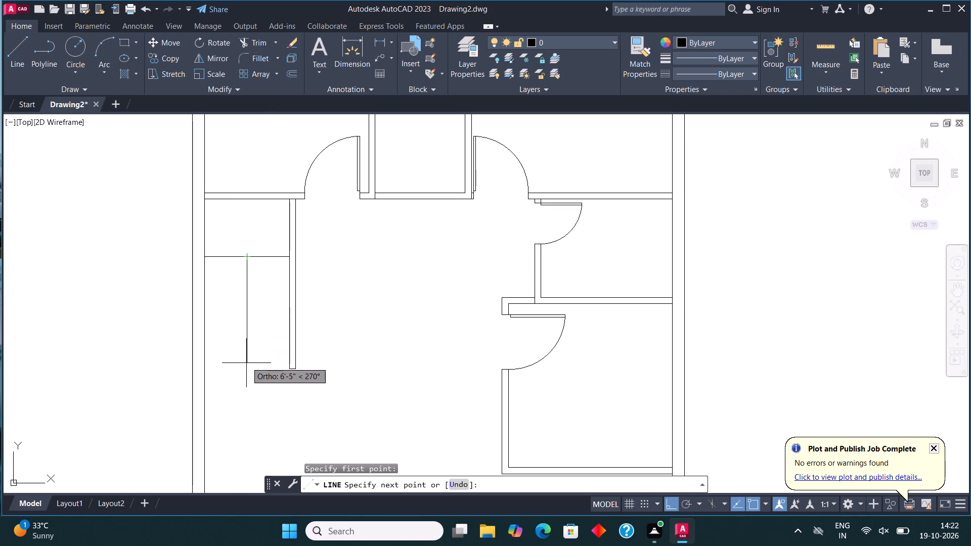
left_click(246, 364)
key("Escape")
Offset the stair centre line 2" to each side and delete the original line between them.
left_click(252, 335)
left_click(219, 301)
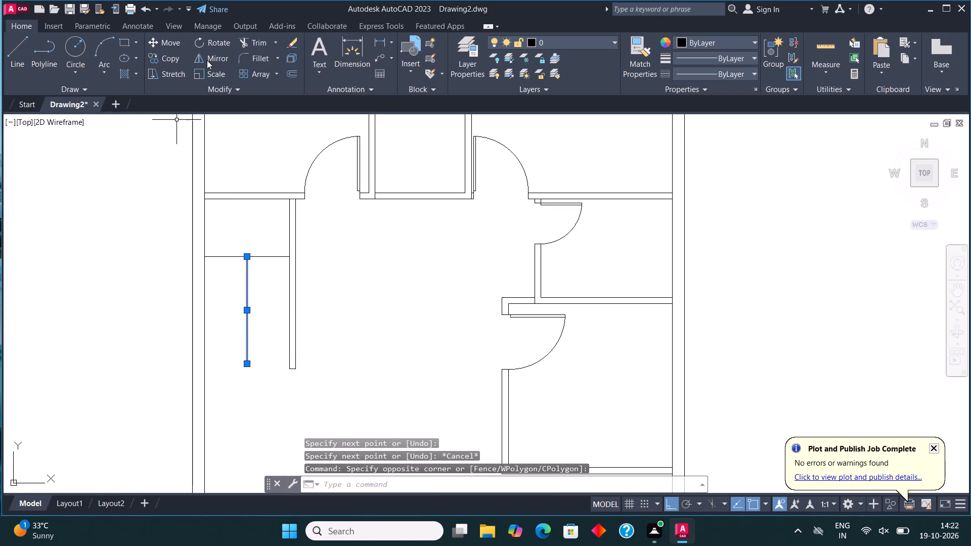
left_click(292, 75)
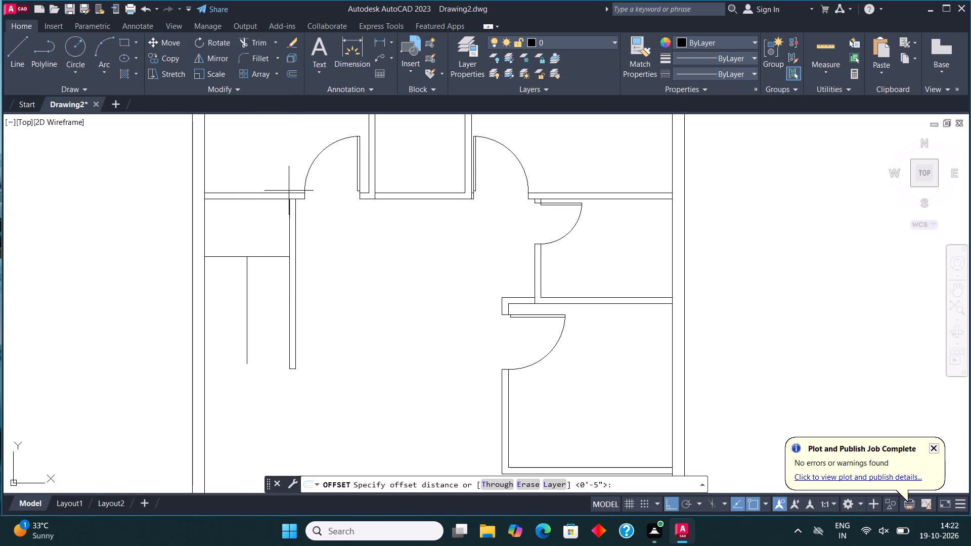
left_click(250, 303)
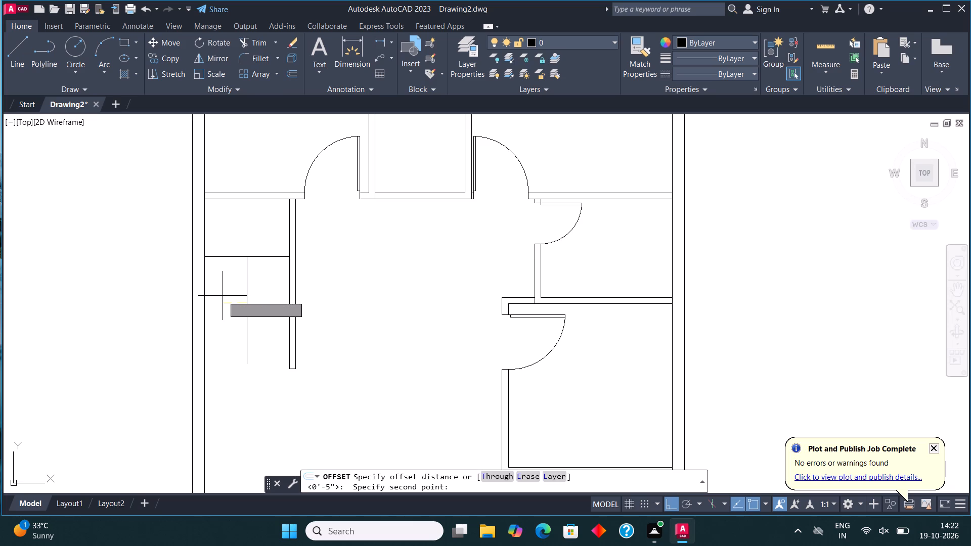
type("2\"")
key("Return")
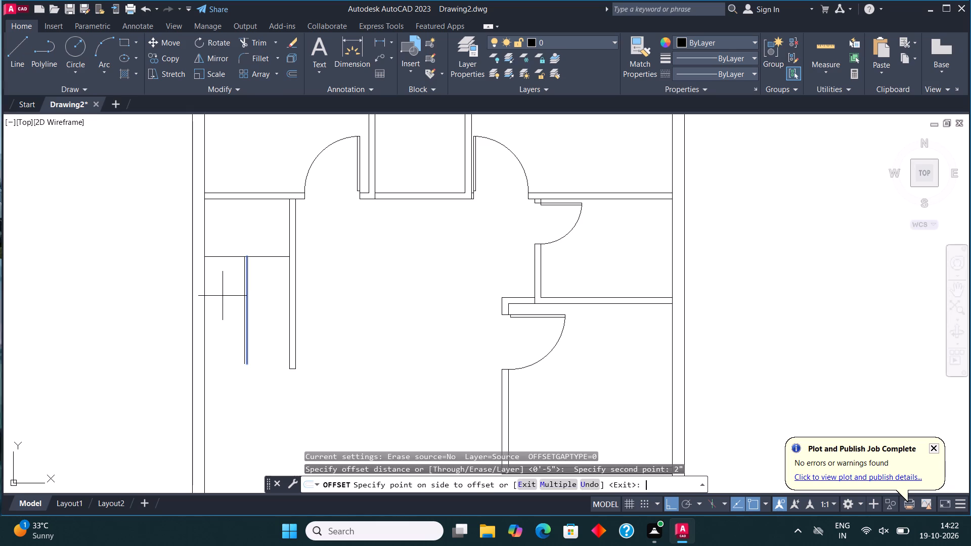
left_click(240, 296)
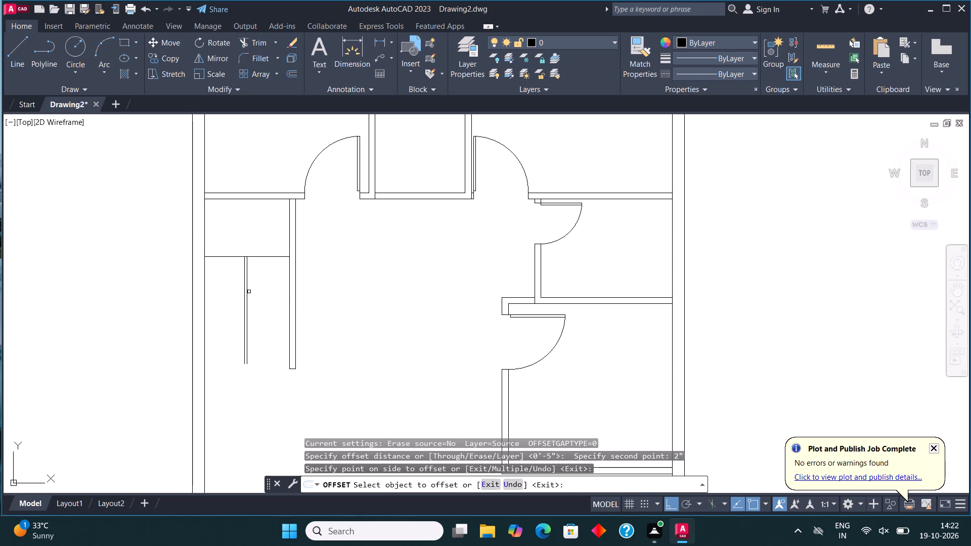
left_click(248, 292)
left_click(269, 297)
scroll(258, 301, "up", 1)
key("Escape")
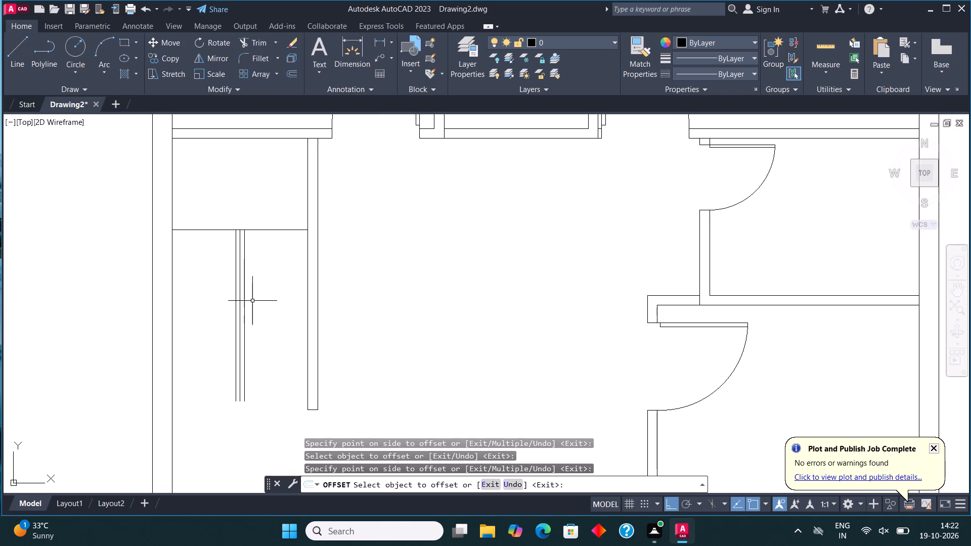
left_click(239, 303)
key("Delete")
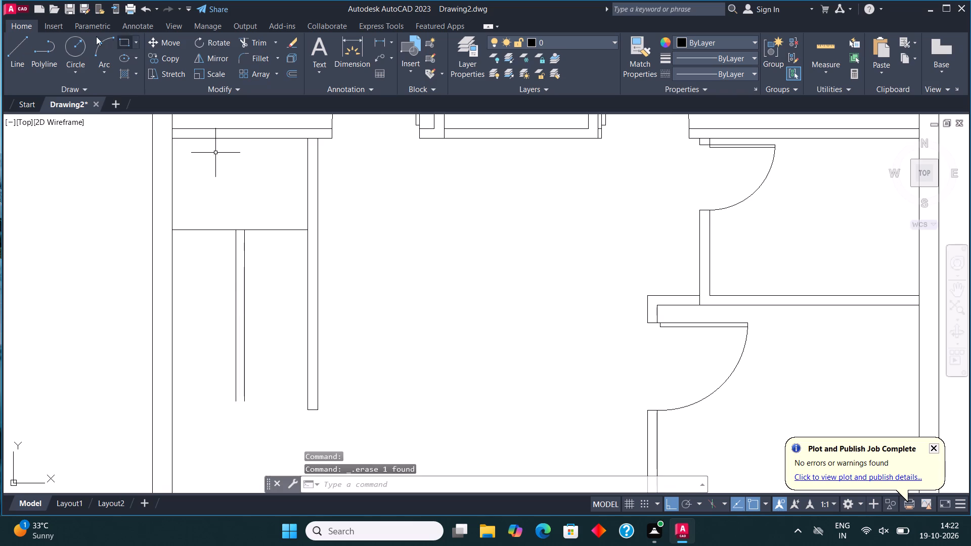
Offset the landing line downward at 10" spacing to create the first four stair tread lines.
left_click(204, 228)
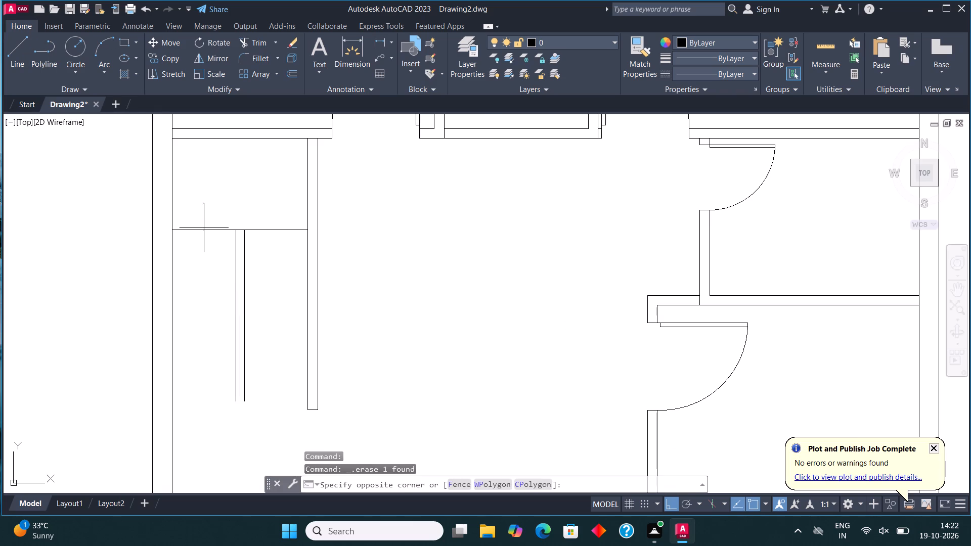
left_click(205, 246)
left_click(208, 230)
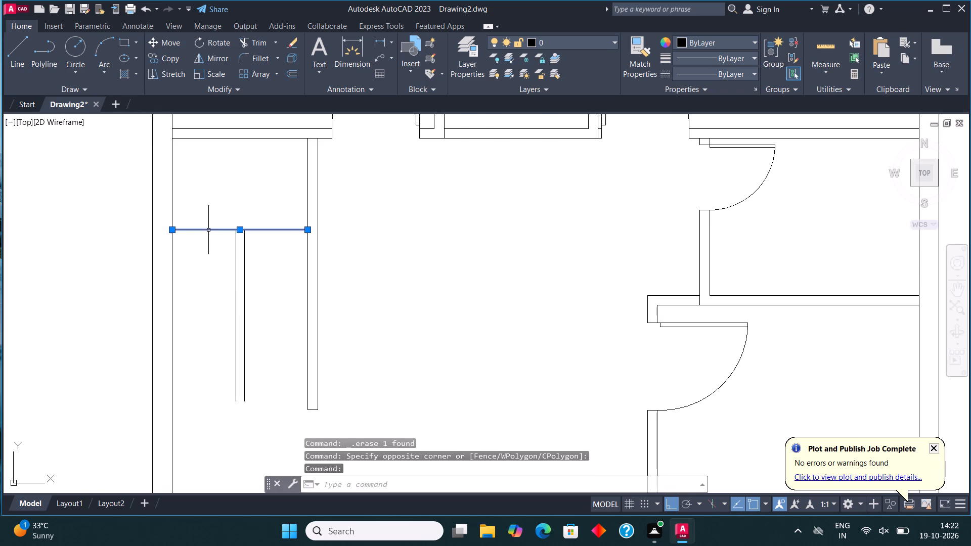
left_click(289, 74)
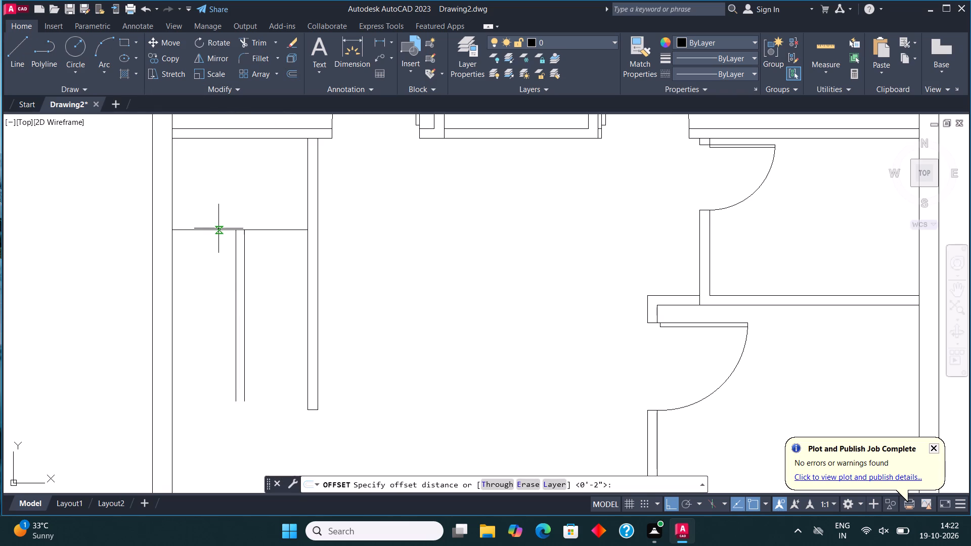
left_click(216, 231)
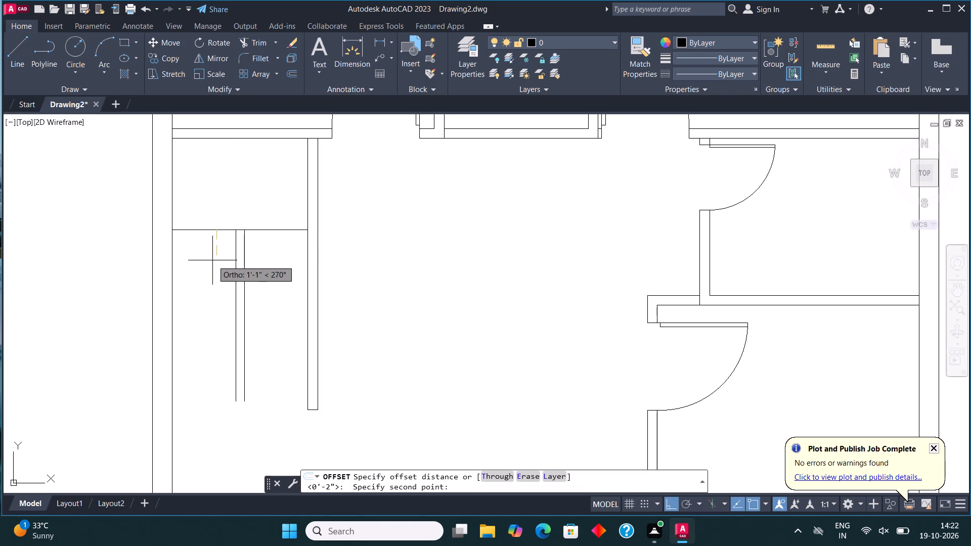
type("10\"")
key("Return")
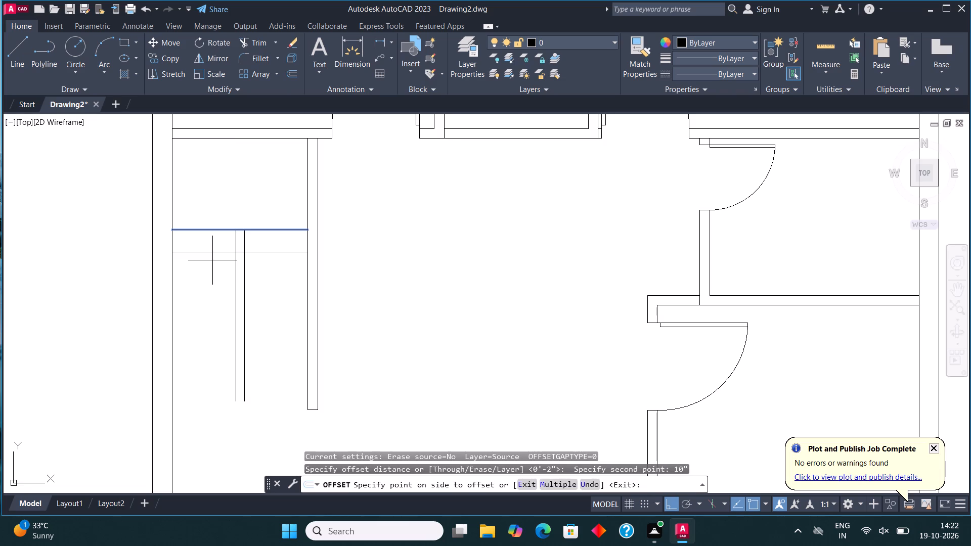
left_click(228, 282)
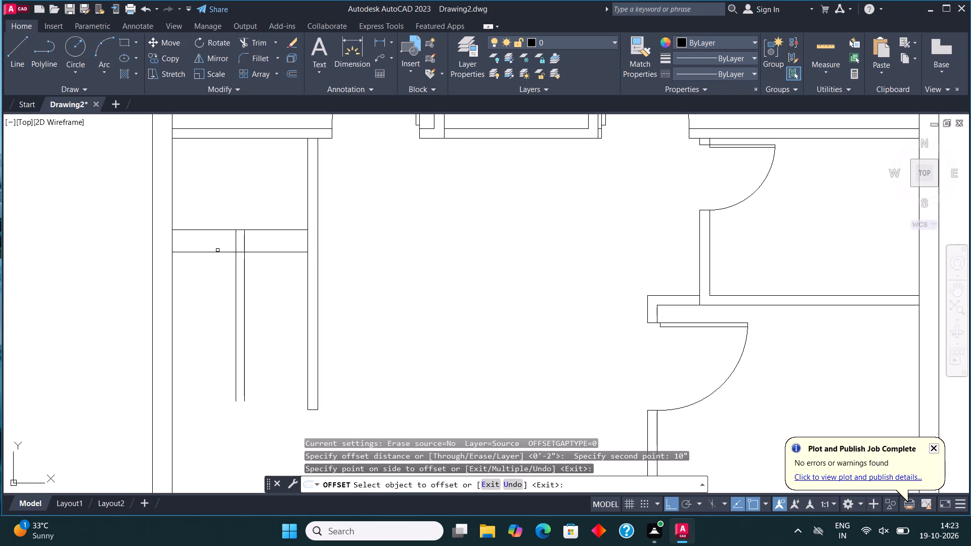
left_click(217, 250)
left_click(219, 285)
left_click(215, 277)
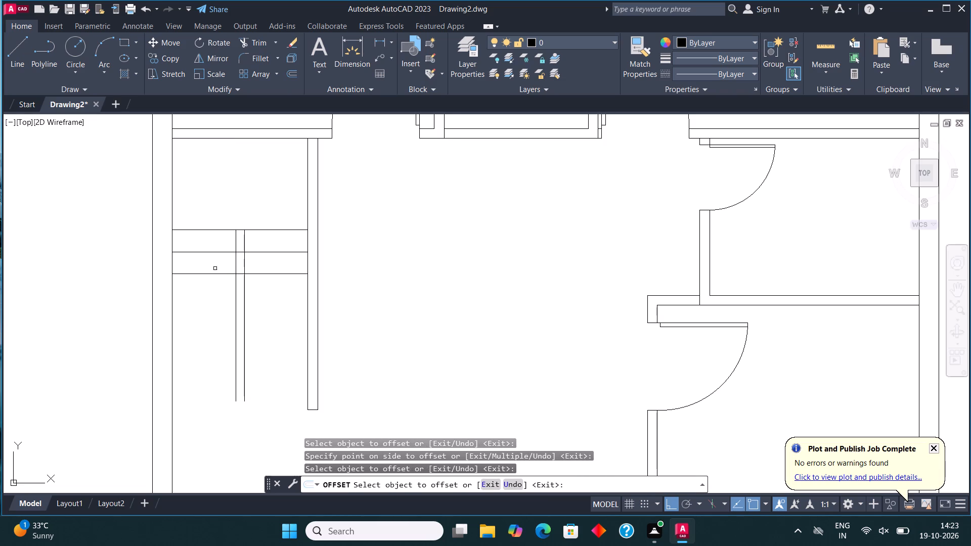
left_click(216, 274)
left_click(216, 300)
left_click(215, 295)
left_click(215, 331)
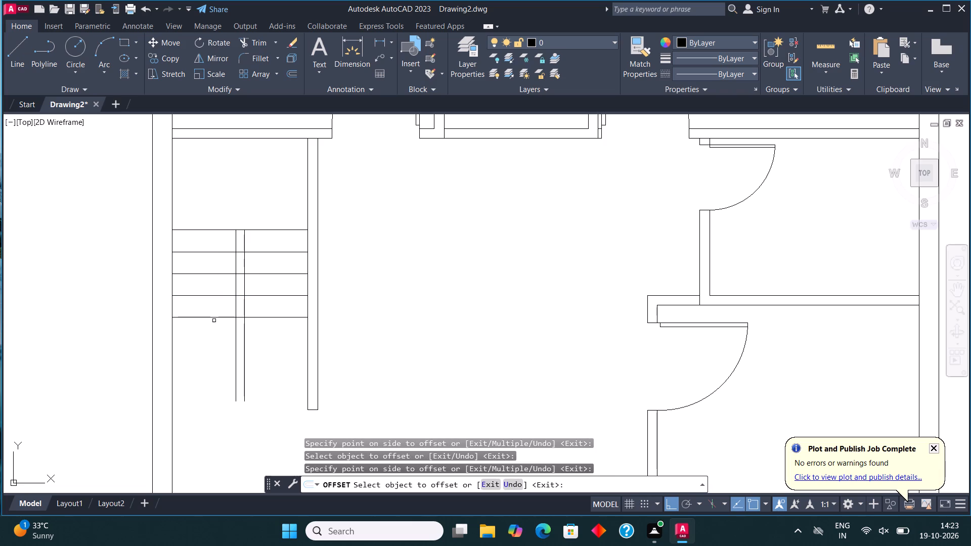
Offset five more tread lines downward at the same 10" spacing, ending just below the hall partition's lower end.
left_click(215, 316)
left_click(216, 335)
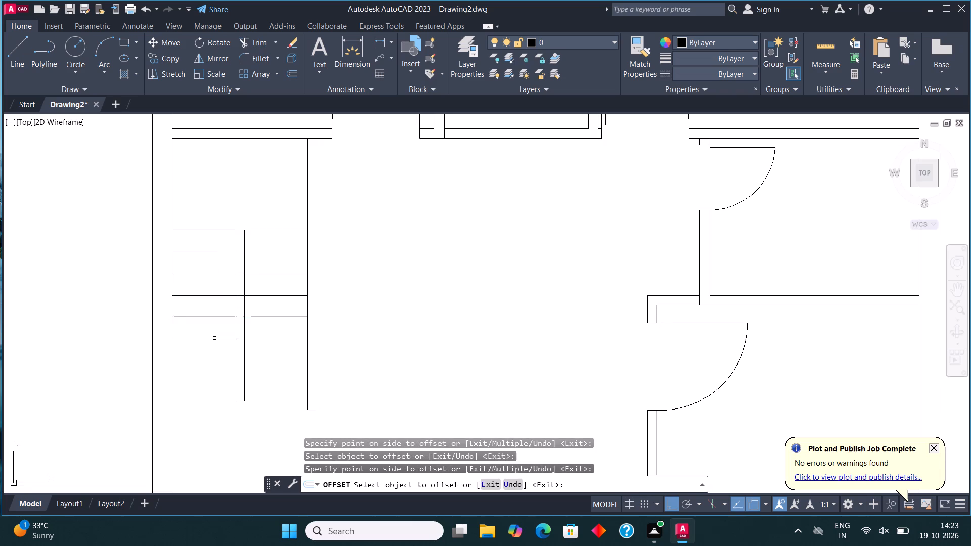
left_click(214, 338)
left_click(208, 367)
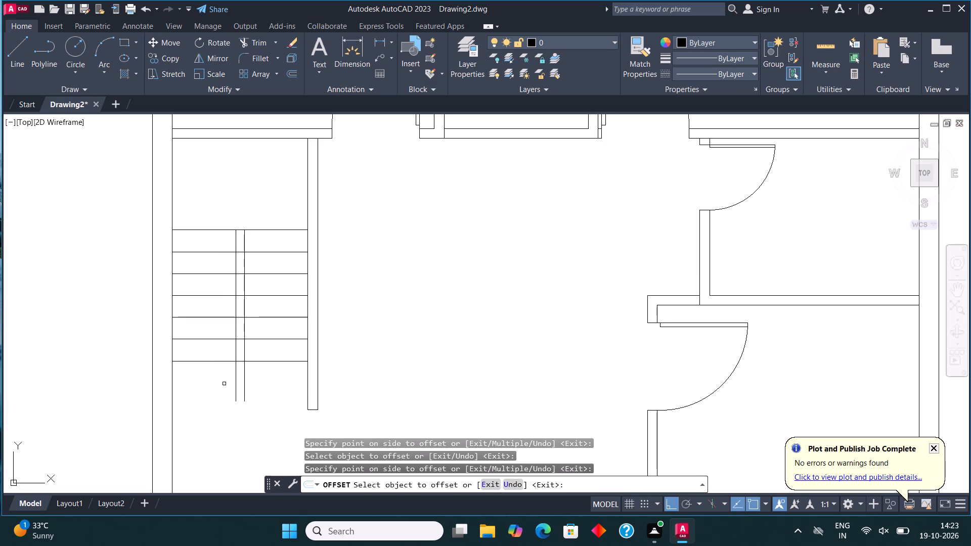
left_click(219, 359)
left_click(216, 384)
left_click(216, 384)
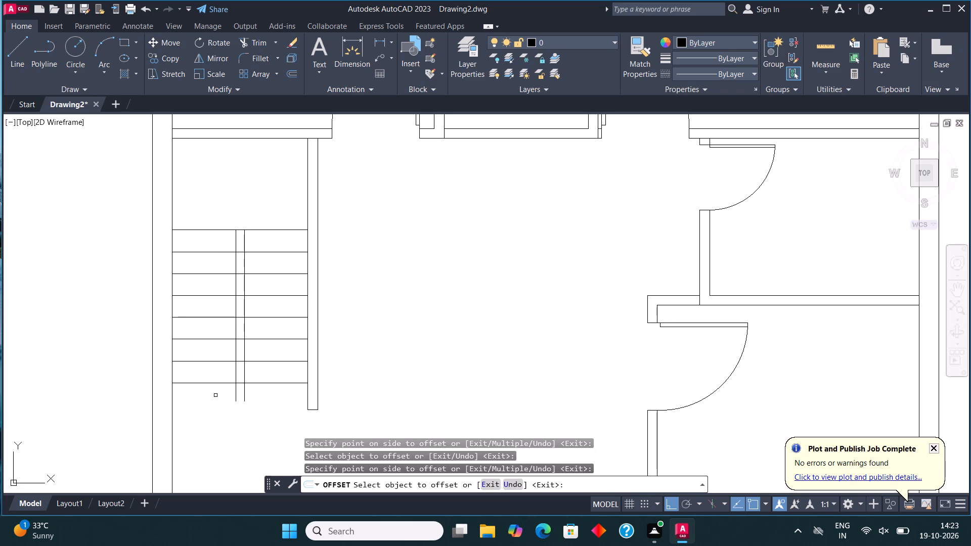
left_click(213, 385)
left_click(213, 407)
scroll(264, 362, "down", 3)
scroll(252, 388, "up", 2)
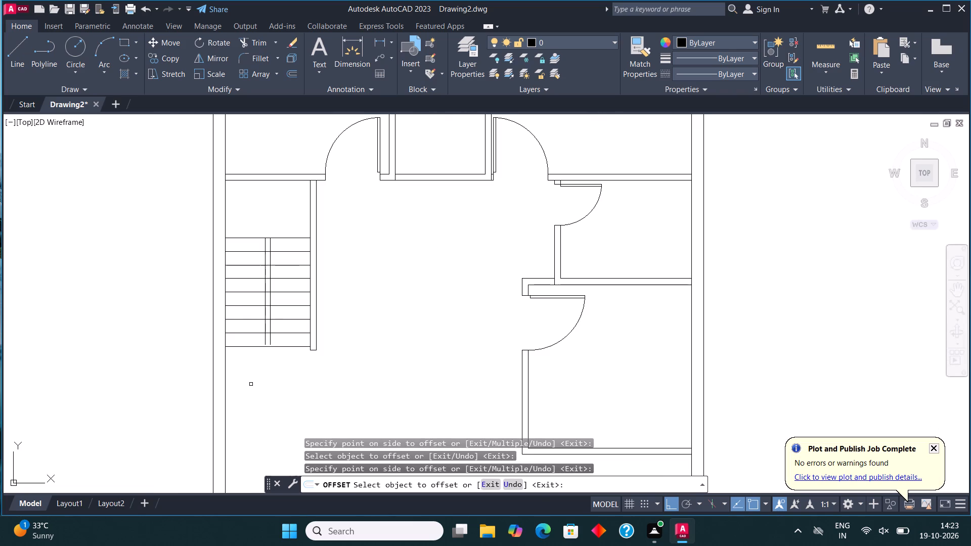
left_click_drag(250, 346, 251, 352)
left_click(255, 390)
key("Escape")
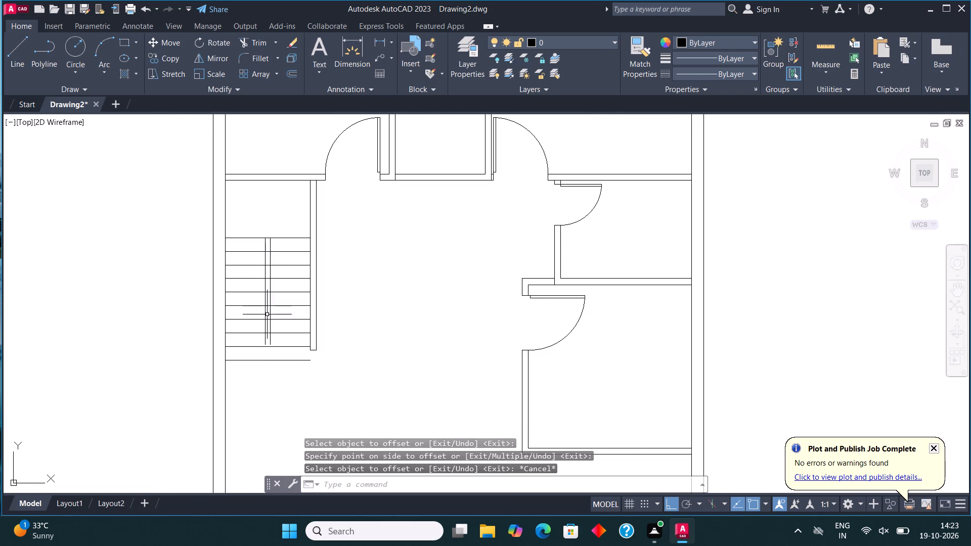
Draw lines continuing both stair divider lines from their lower ends down to the lowest tread line.
left_click(18, 51)
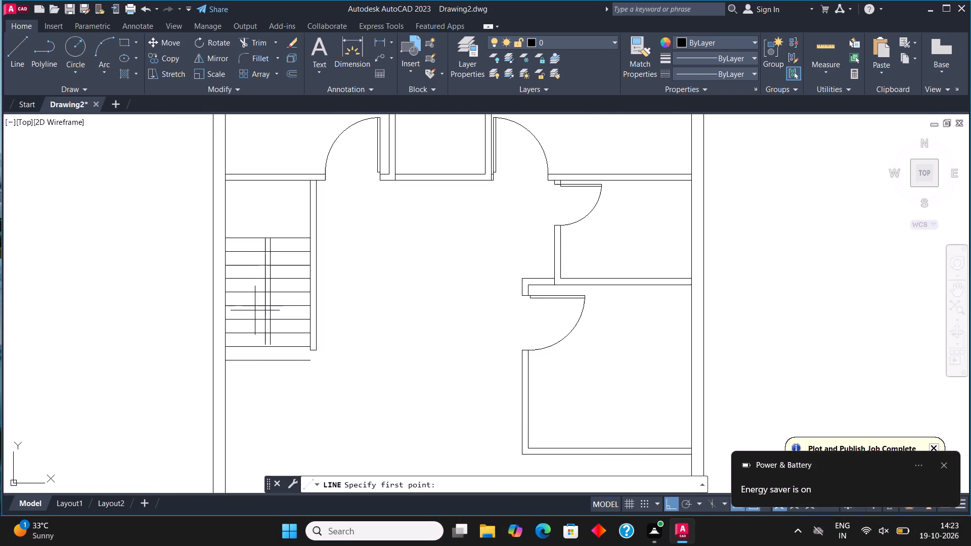
scroll(264, 357, "up", 2)
left_click(264, 325)
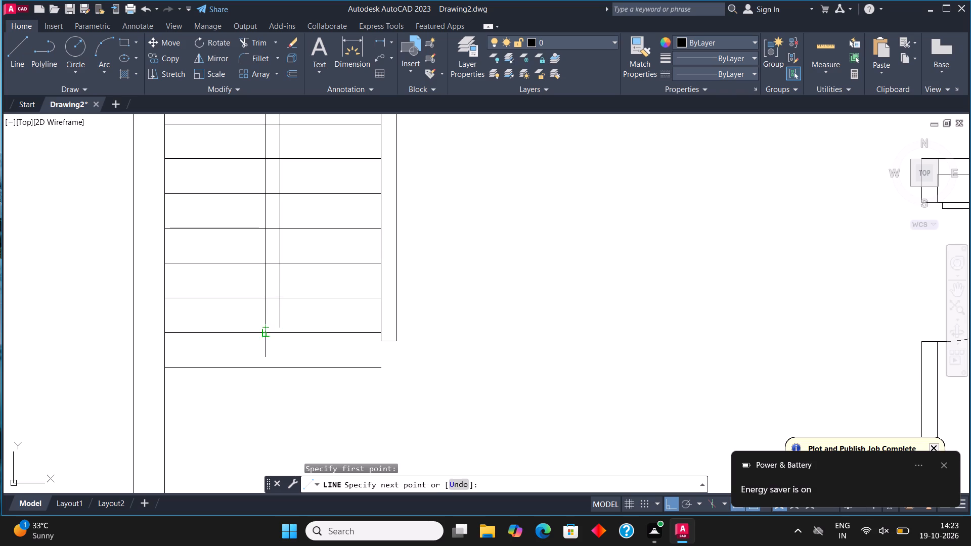
left_click(264, 363)
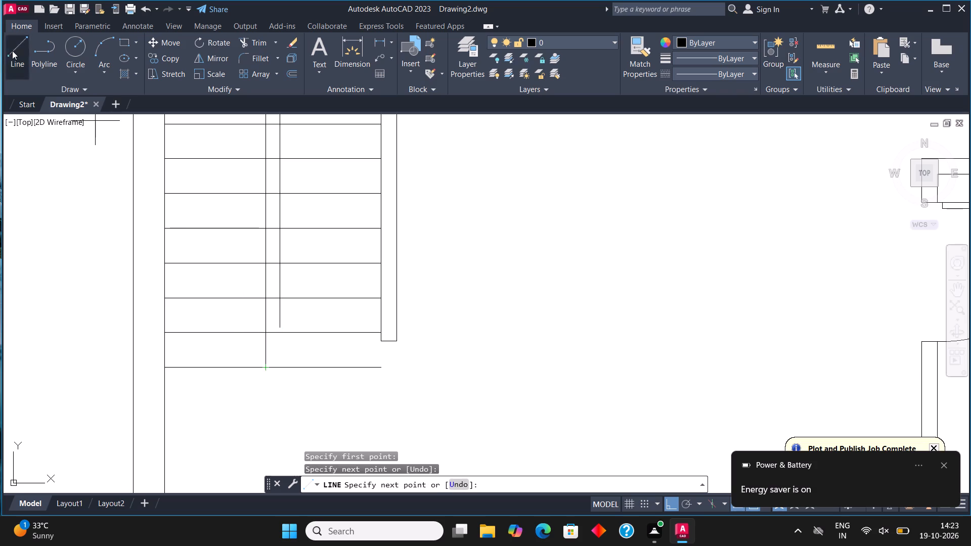
left_click(12, 51)
left_click(281, 323)
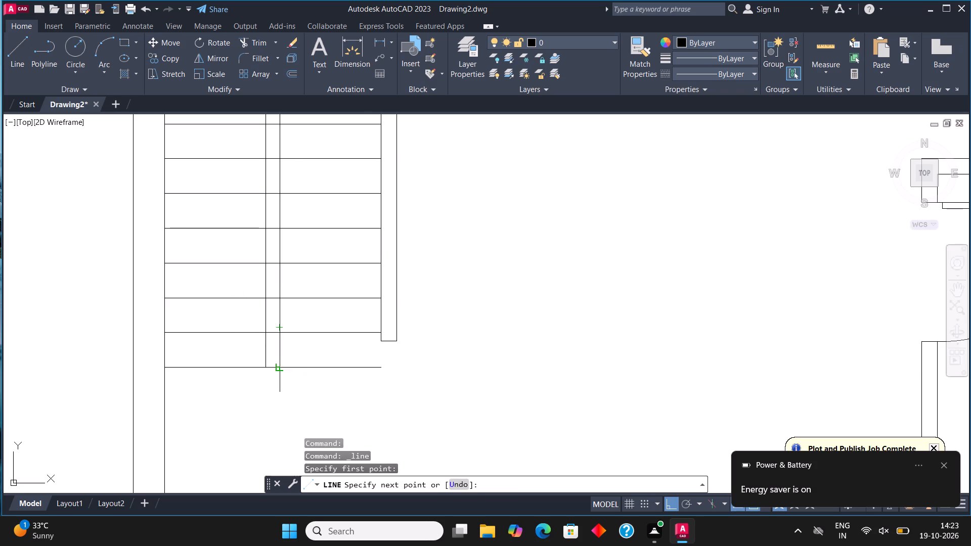
left_click(281, 369)
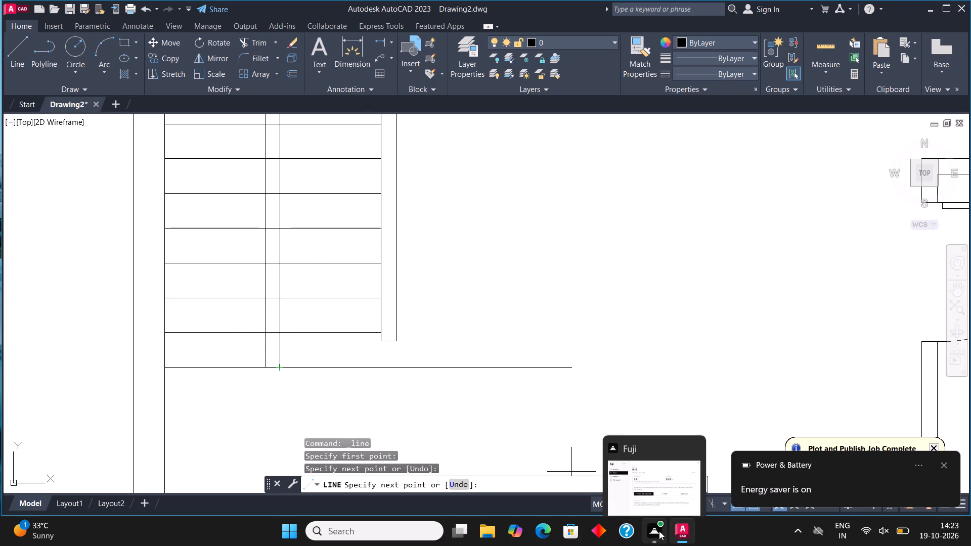
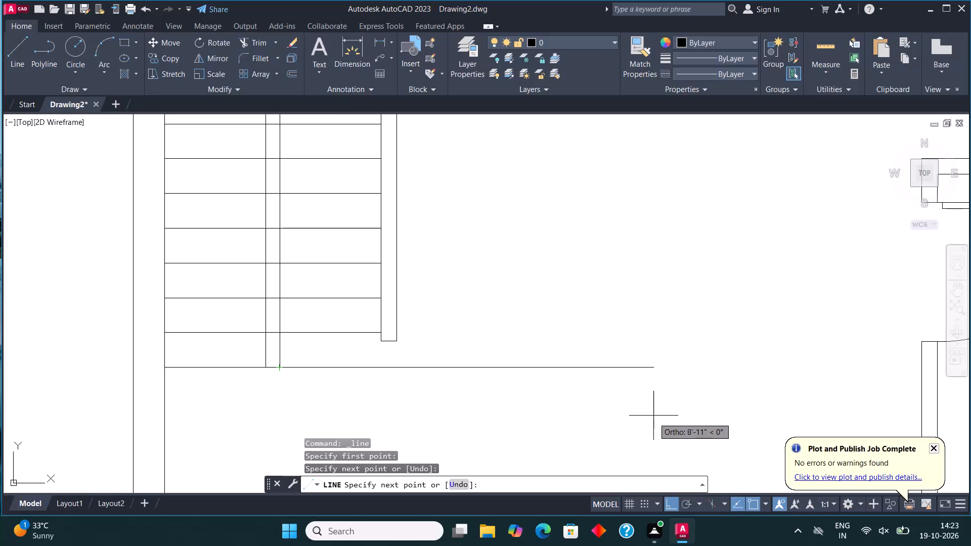
Trim away the part of the lowest tread line to the right of the stair divider.
scroll(660, 360, "down", 3)
scroll(607, 365, "up", 3)
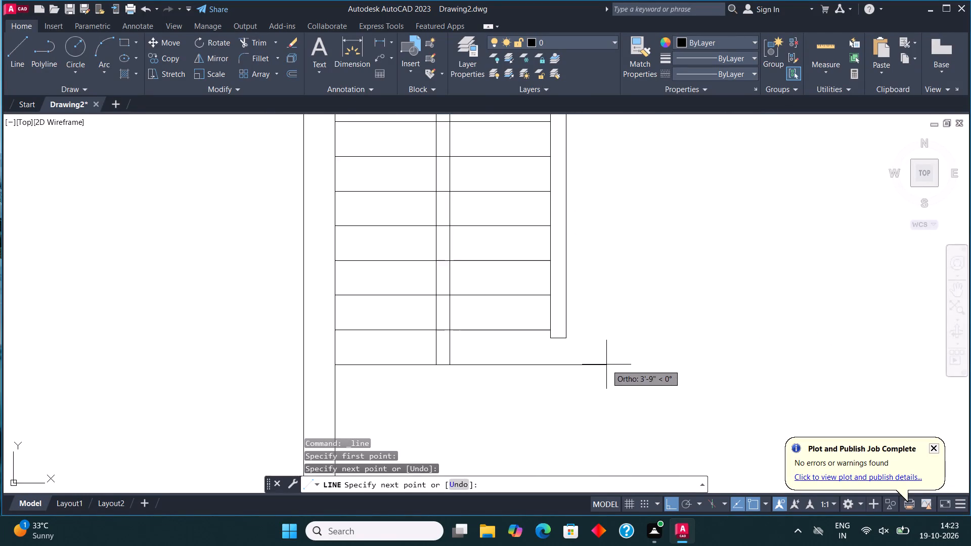
scroll(608, 367, "down", 2)
middle_click_drag(636, 422, 649, 469)
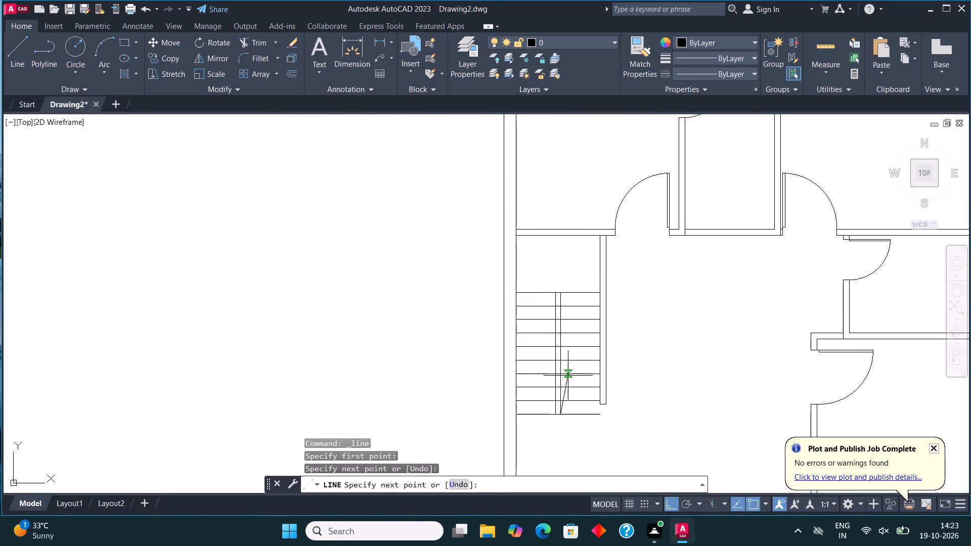
key("grave")
key("Escape")
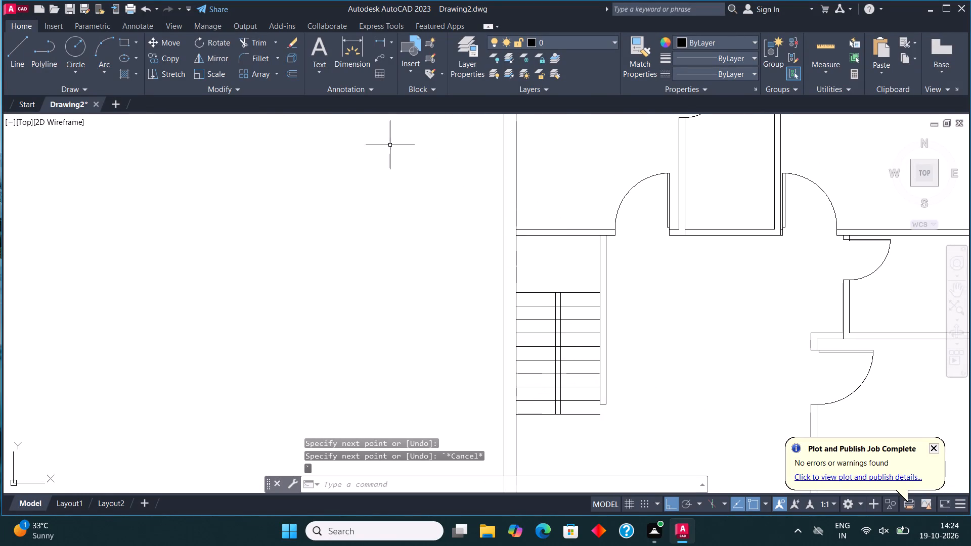
left_click(245, 36)
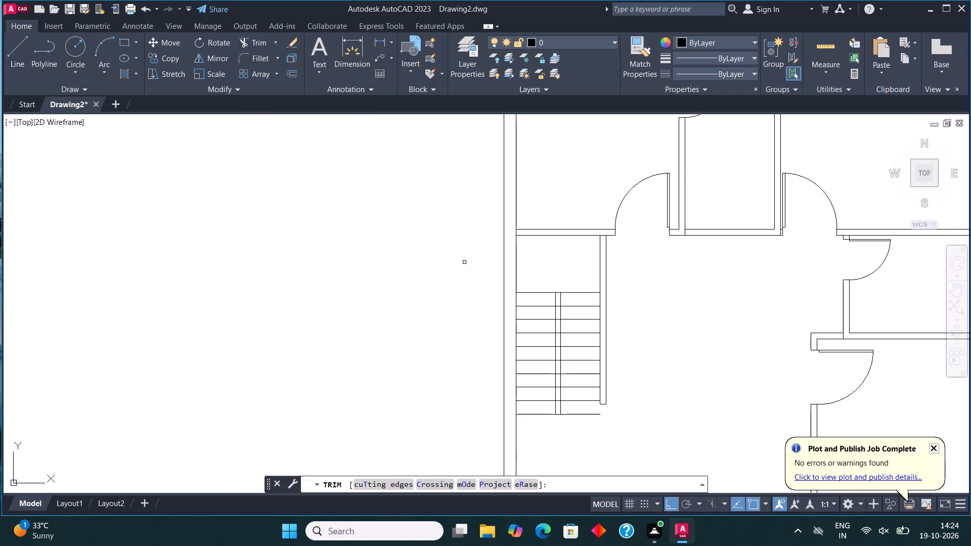
scroll(586, 434, "up", 2)
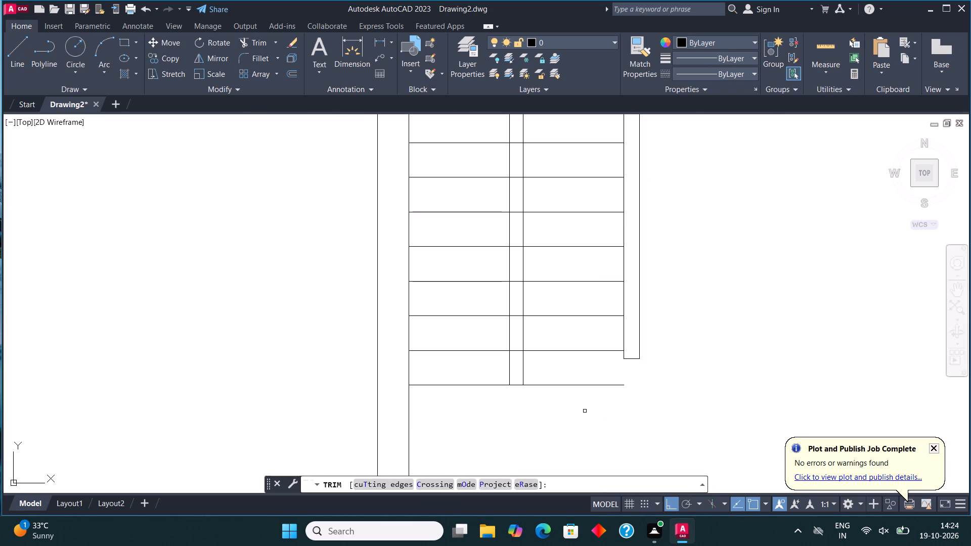
left_click_drag(584, 379, 584, 401)
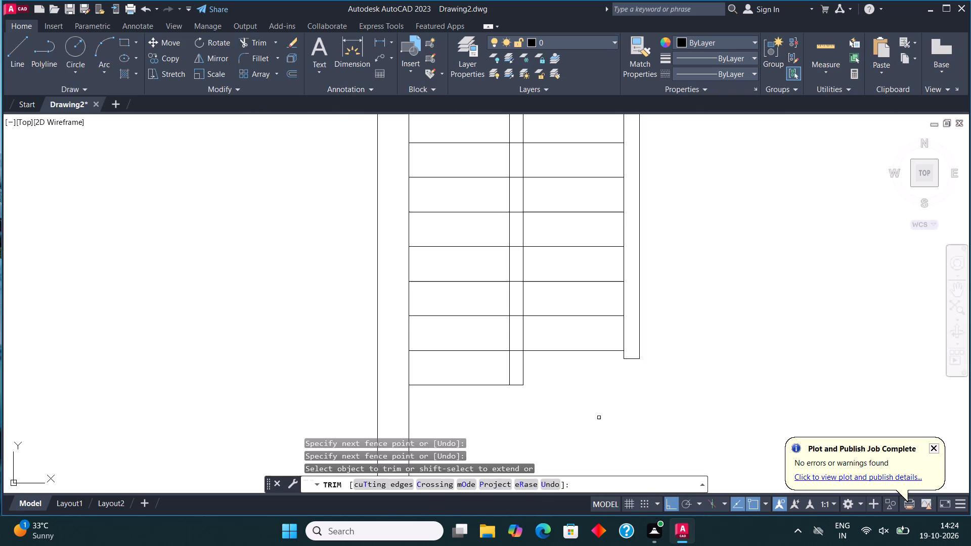
scroll(598, 419, "down", 2)
middle_click_drag(598, 420, 603, 443)
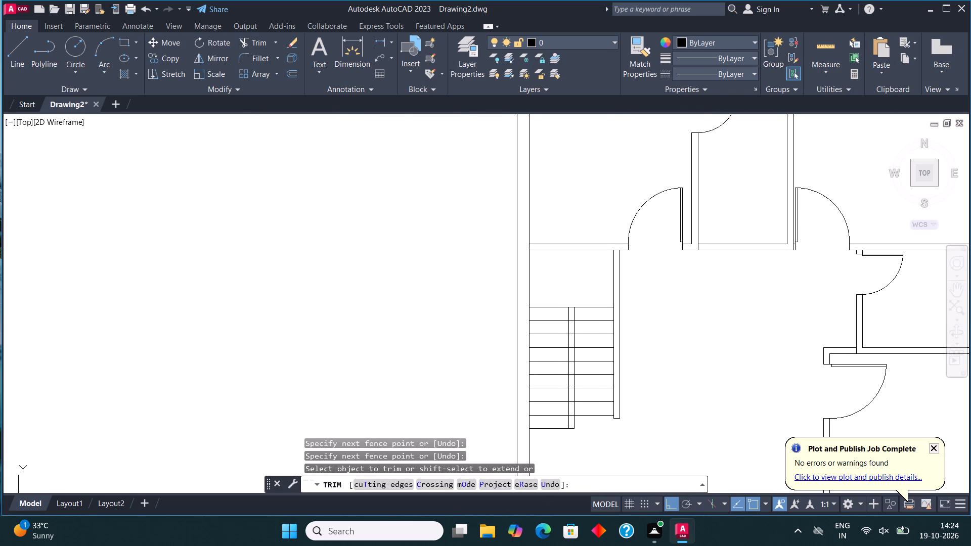
key("Escape")
Draw the stair direction line from the left flight up about 5'-9" onto the landing, across it, and down into the right flight.
left_click(10, 44)
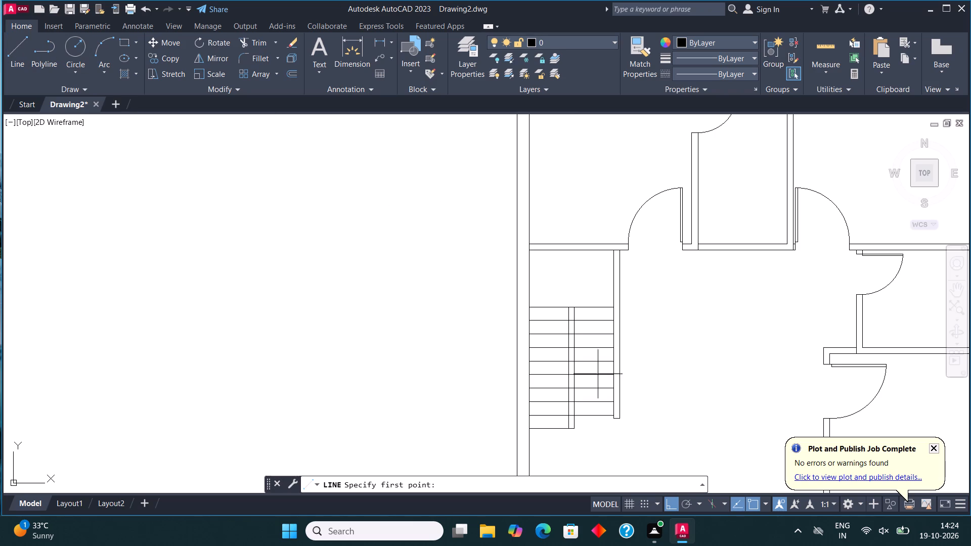
left_click(549, 375)
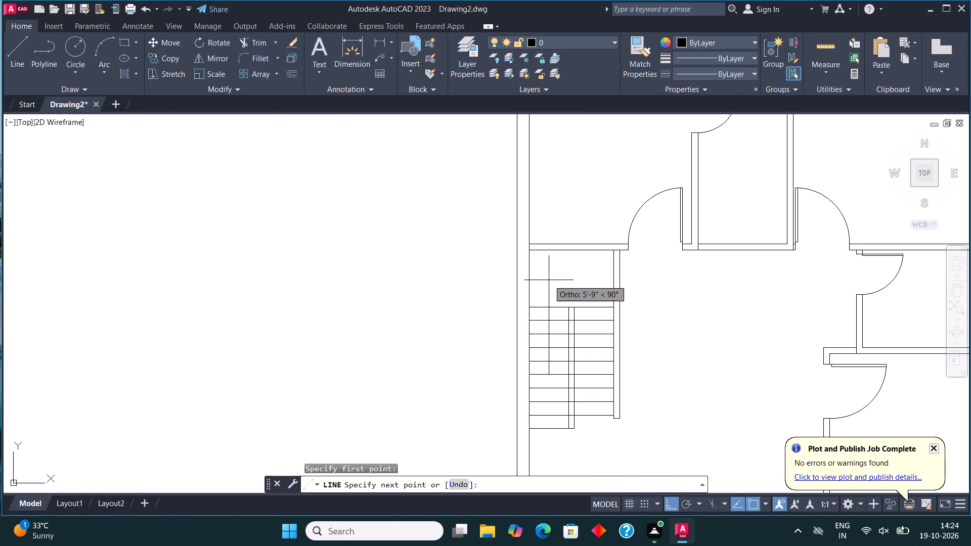
left_click(549, 280)
left_click(593, 280)
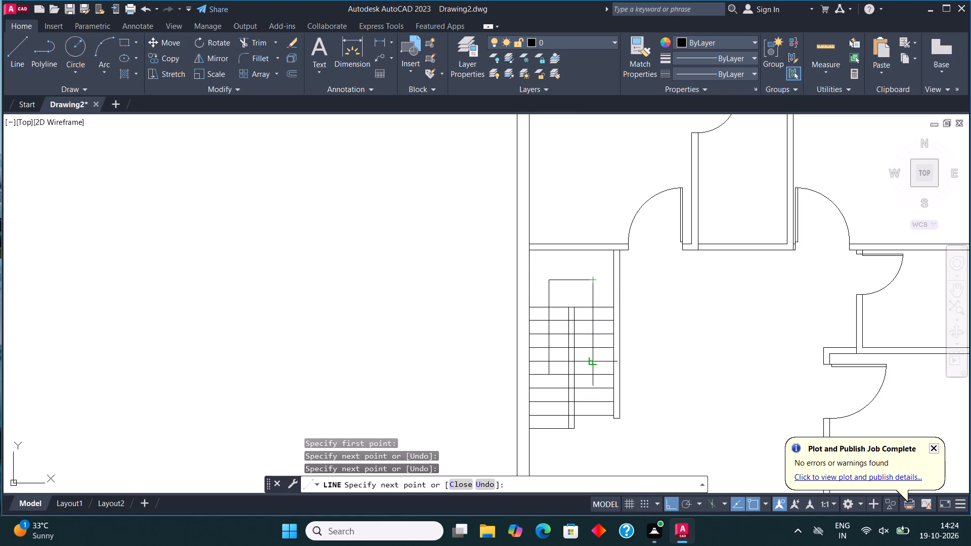
left_click(589, 345)
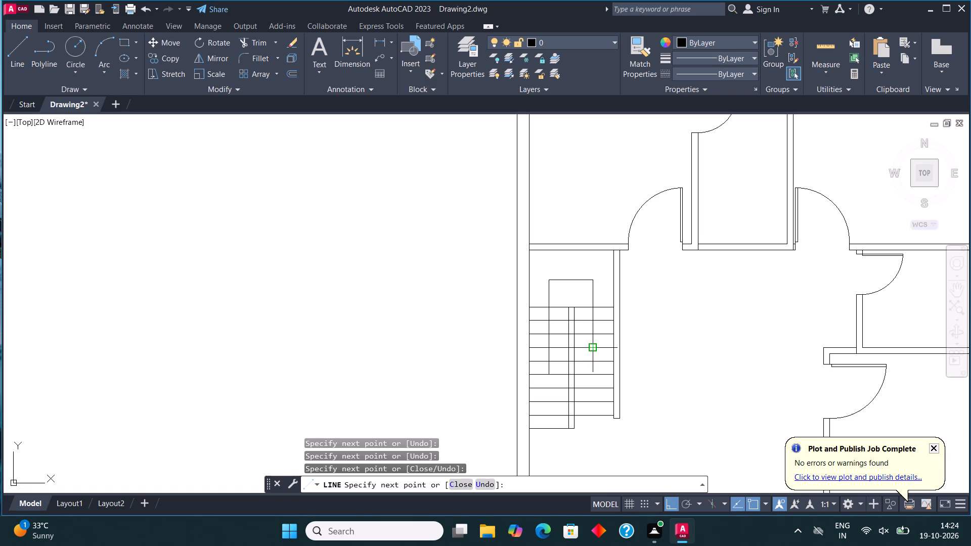
Draw a slanted arrowhead line at the direction line's end in the right flight and mirror it about that line, keeping the original.
left_click(14, 50)
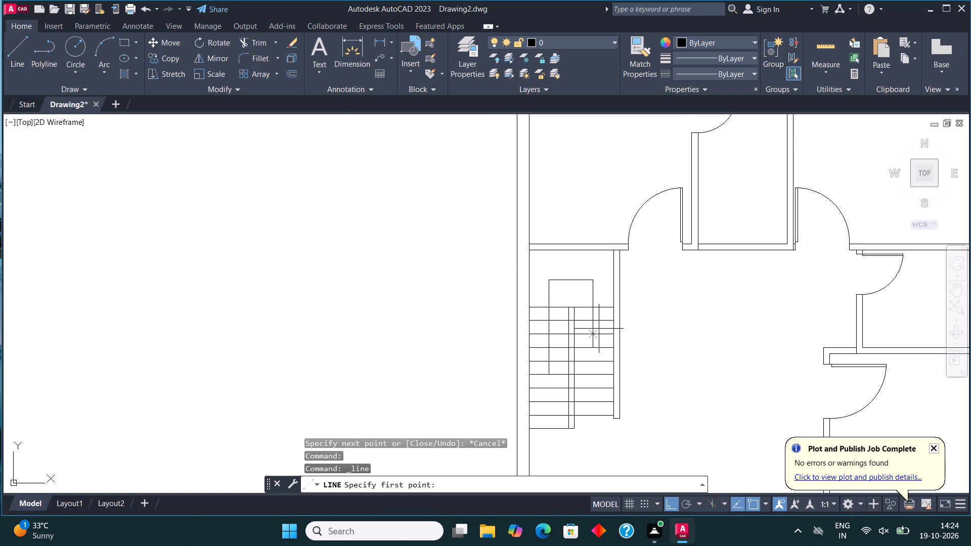
scroll(596, 335, "up", 3)
left_click(584, 384)
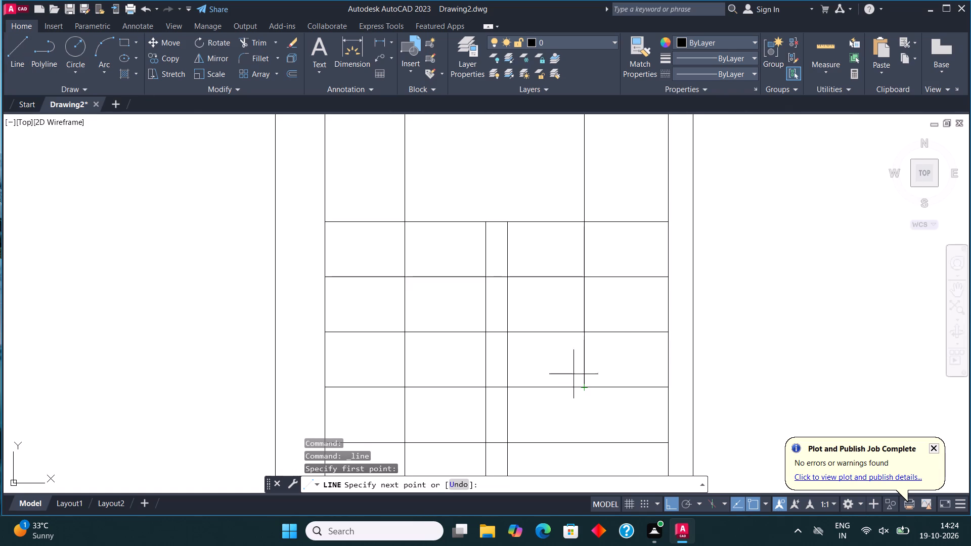
left_click(541, 338)
key("Escape")
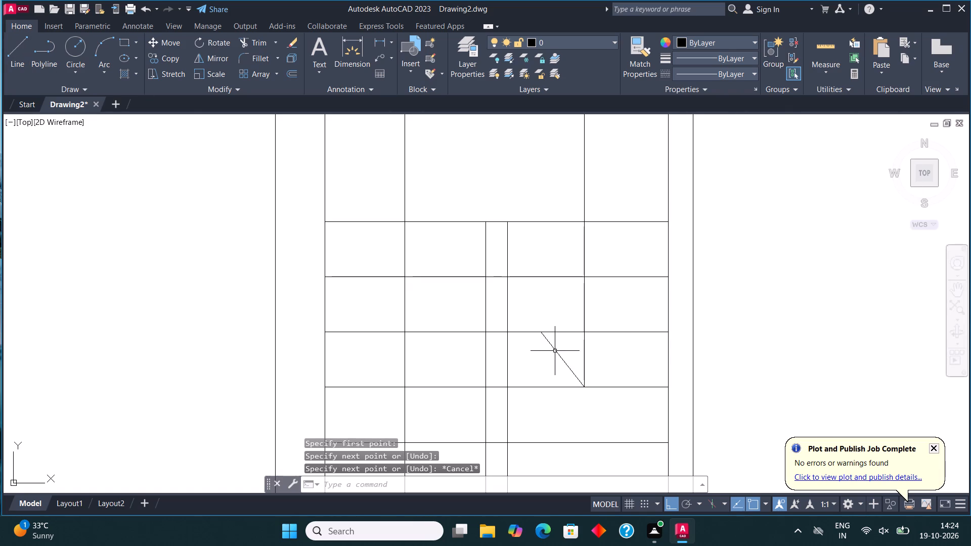
left_click(558, 351)
left_click(217, 57)
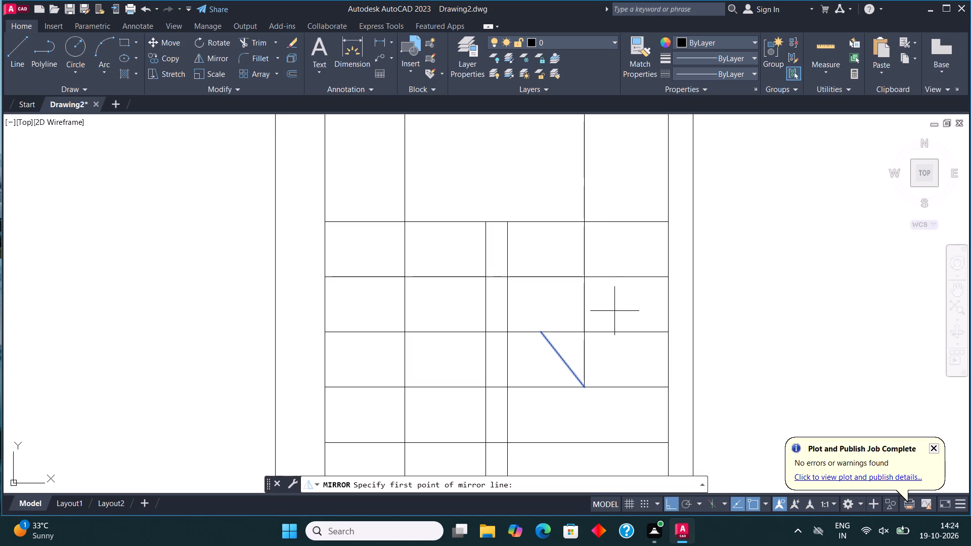
left_click(590, 383)
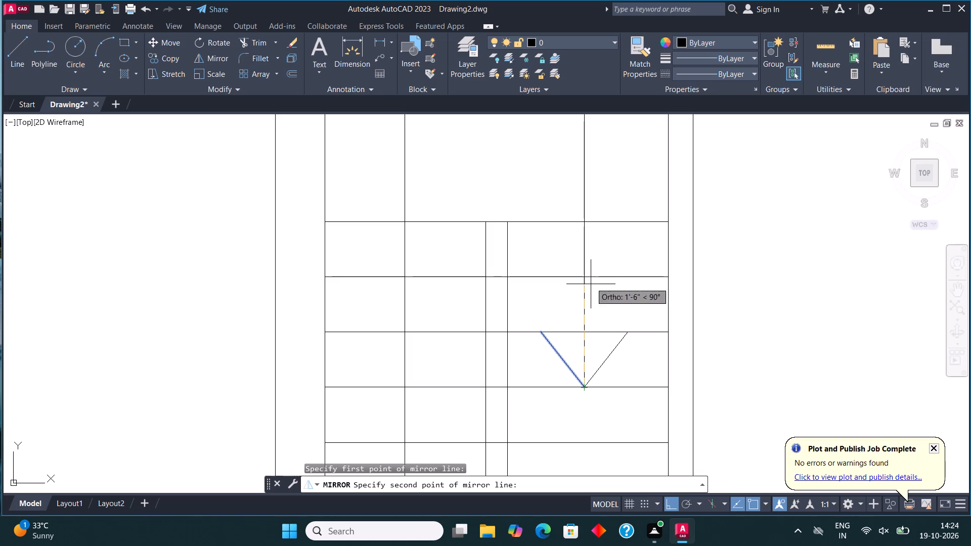
left_click(592, 254)
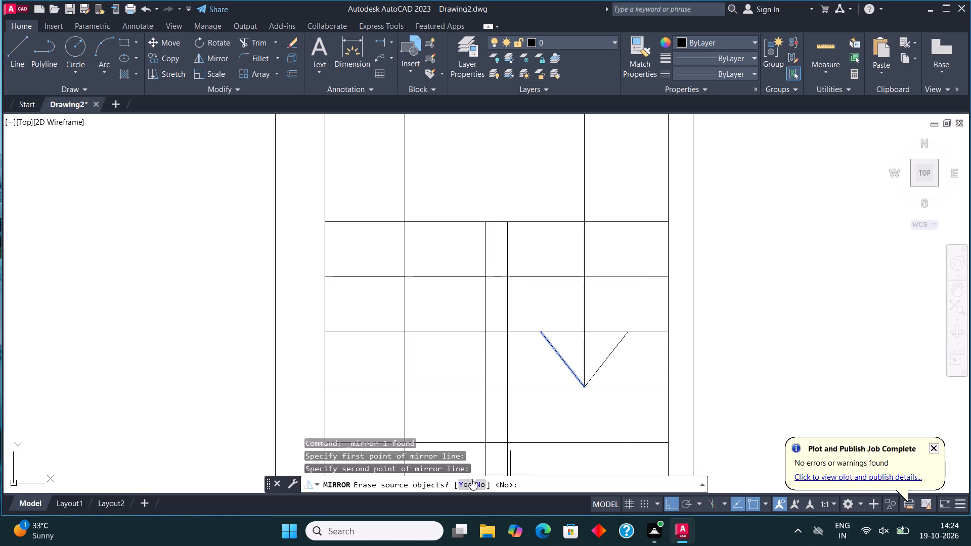
left_click(477, 483)
scroll(470, 365, "down", 1)
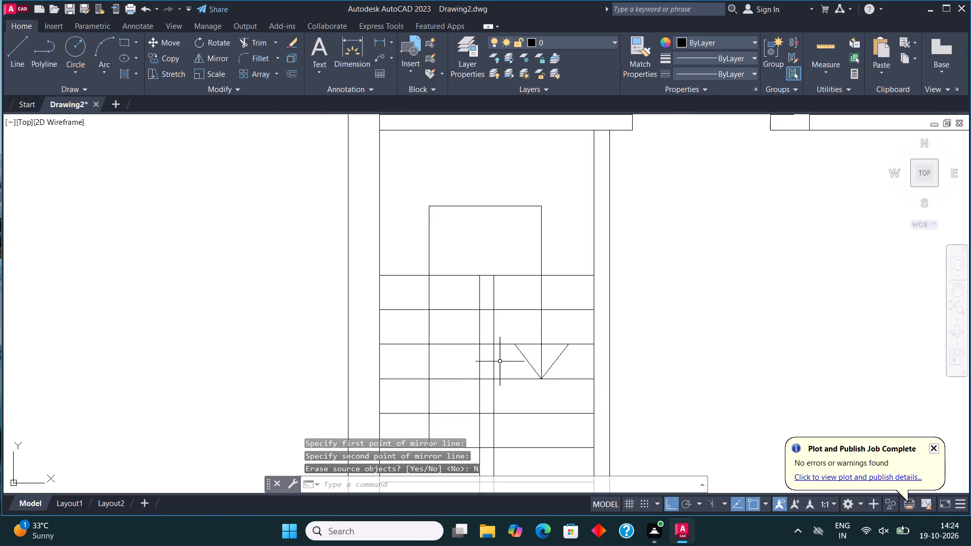
Fill both halves of the stair direction arrowhead with a solid hatch.
key("h")
key("Return")
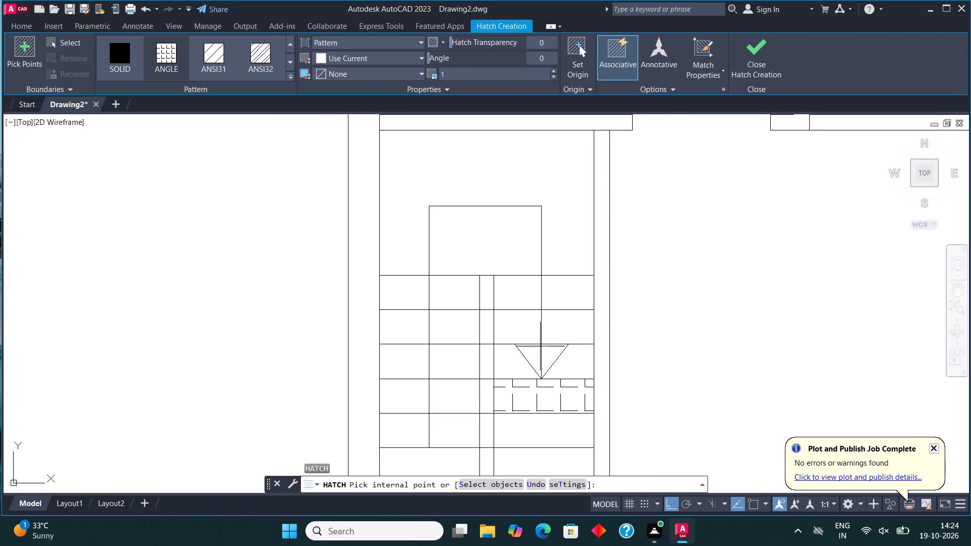
left_click(115, 53)
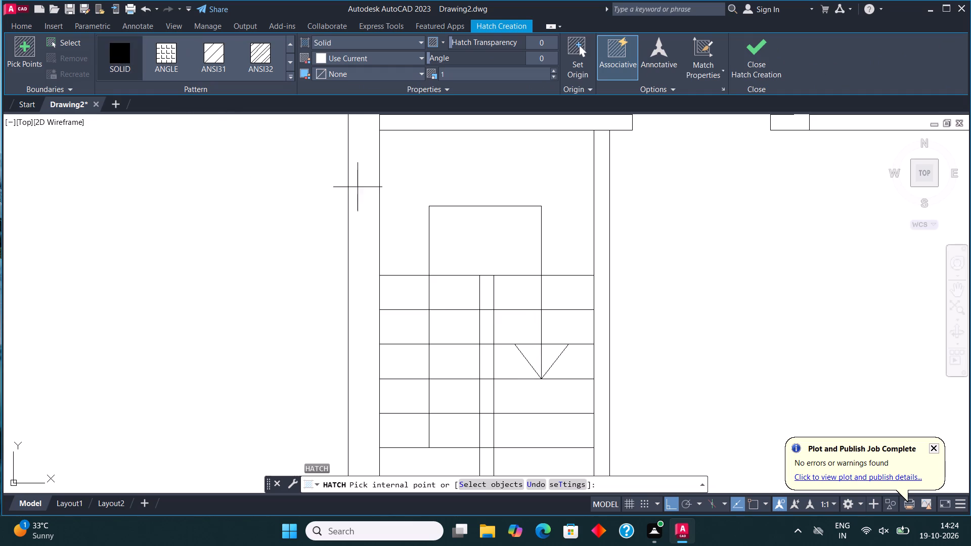
left_click(536, 350)
left_click(549, 350)
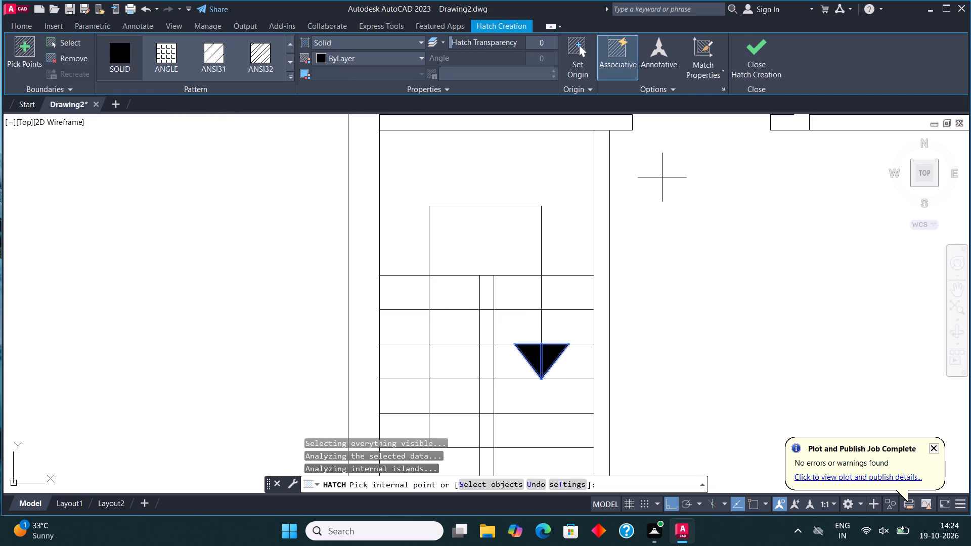
left_click(746, 52)
Draw a counter line in the lower-left room, 2' above the bottom wall's inner face, from the left wall to the partition.
scroll(559, 270, "down", 2)
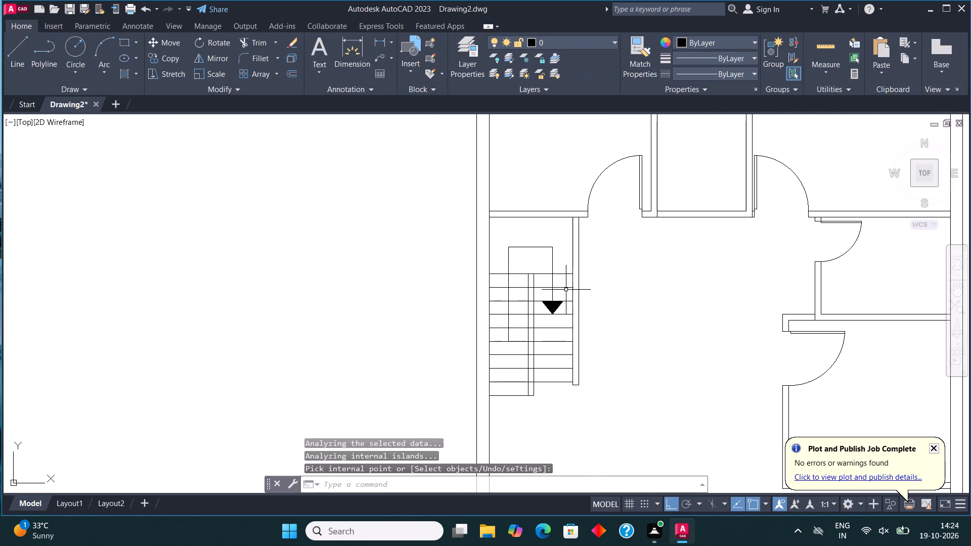
middle_click_drag(592, 333, 566, 255)
scroll(566, 253, "down", 2)
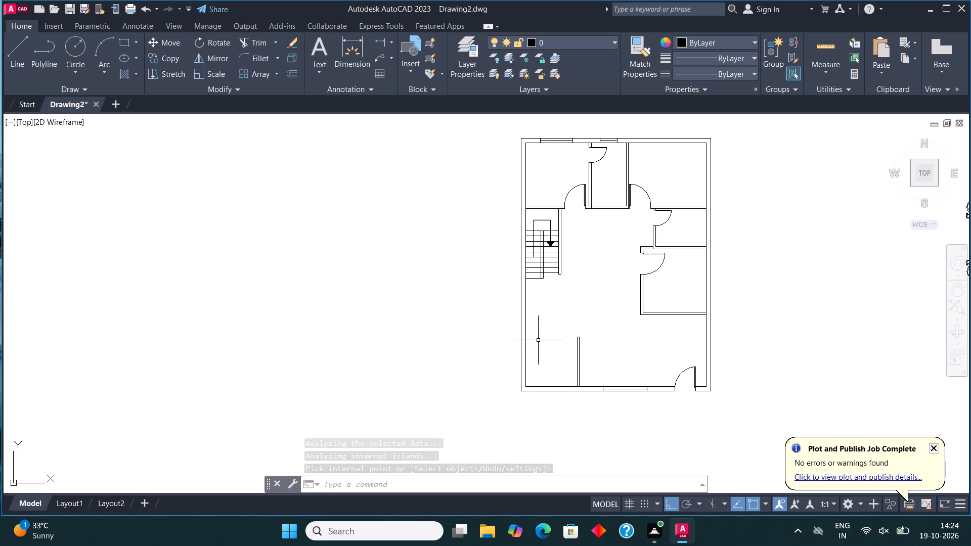
scroll(527, 360, "up", 3)
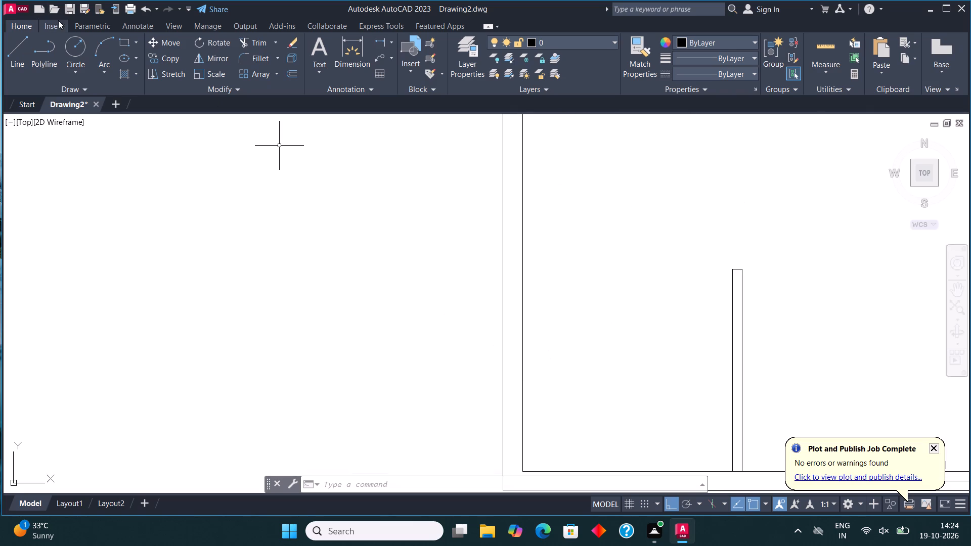
left_click(19, 51)
scroll(20, 43, "down", 3)
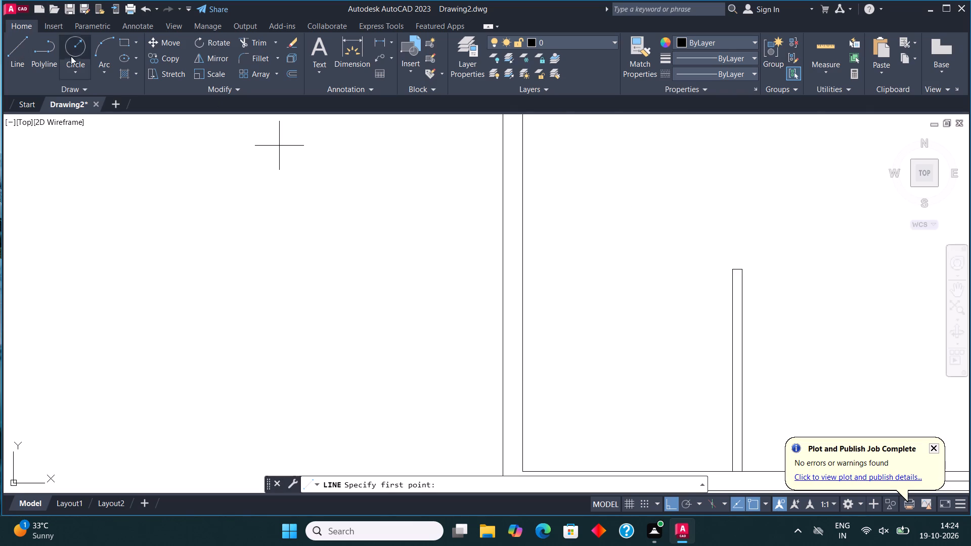
scroll(296, 219, "down", 3)
scroll(326, 246, "up", 2)
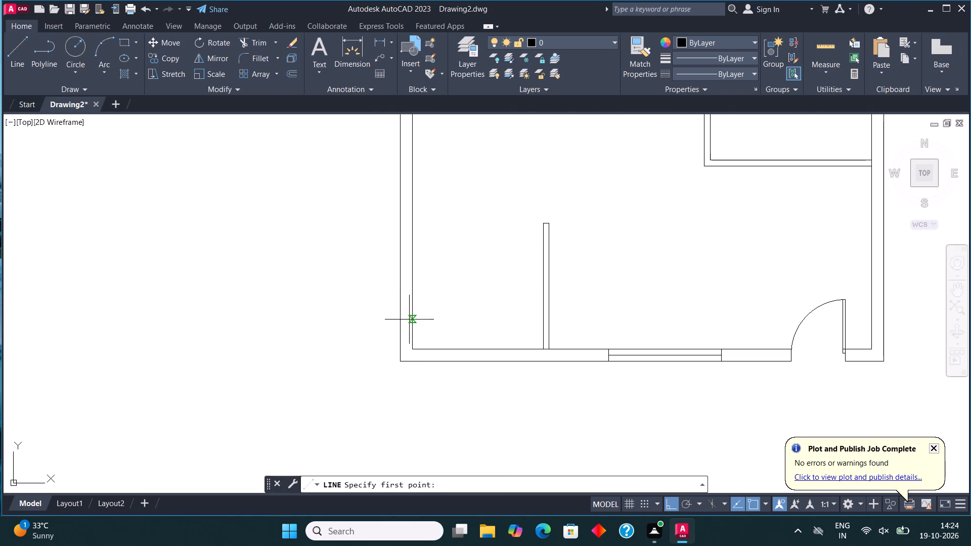
left_click(412, 353)
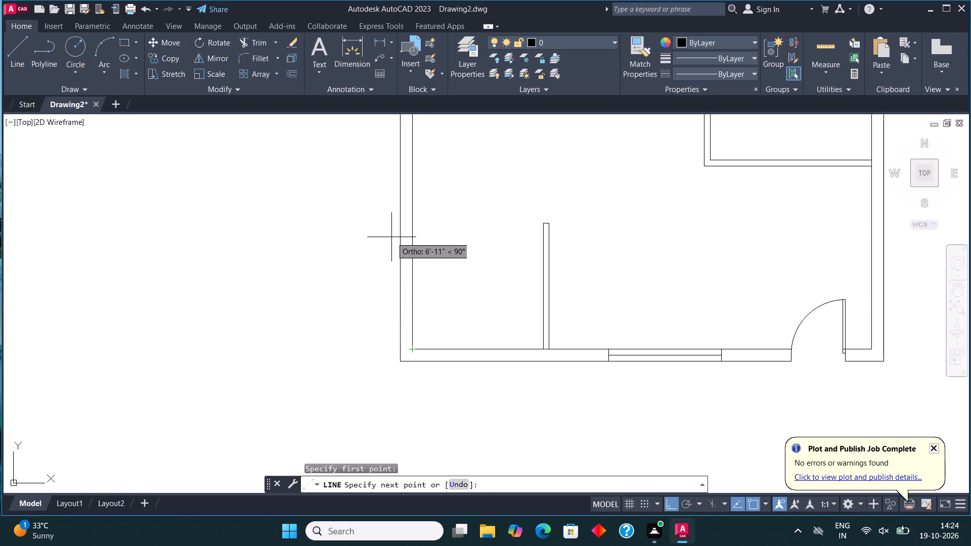
type("2'")
key("Return")
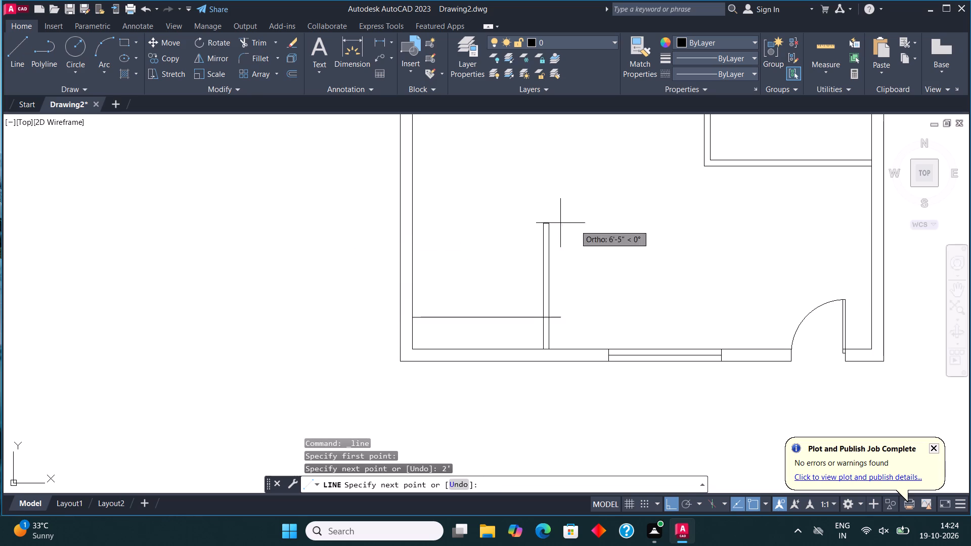
scroll(533, 315, "up", 1)
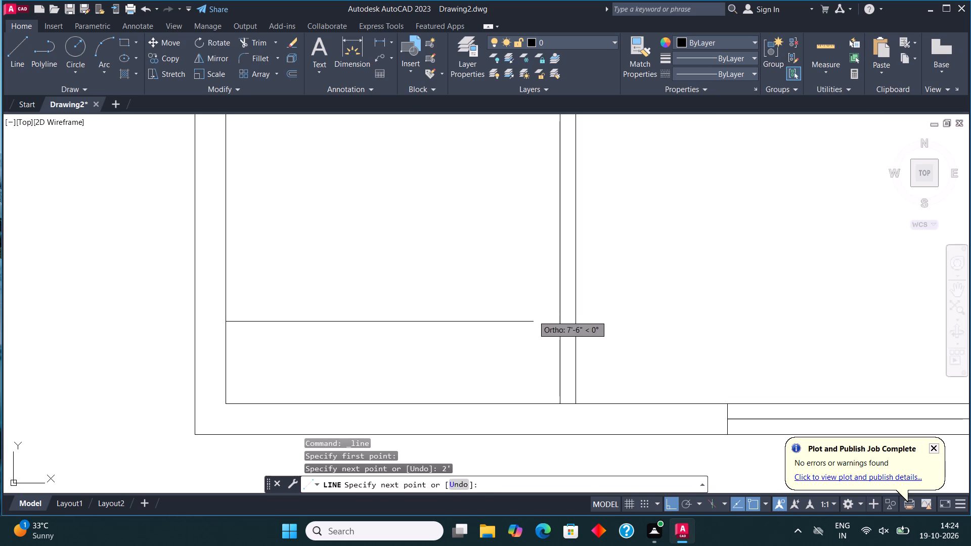
scroll(533, 315, "up", 1)
left_click(559, 322)
key("Escape")
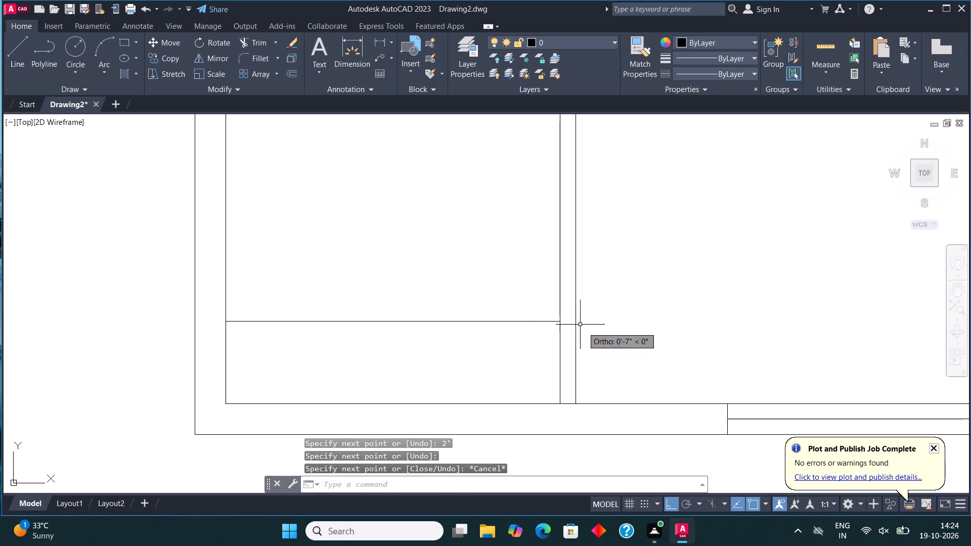
Draw a rectangle inside the left end of the 2' deep counter strip, clear of the walls and the counter line.
left_click(122, 43)
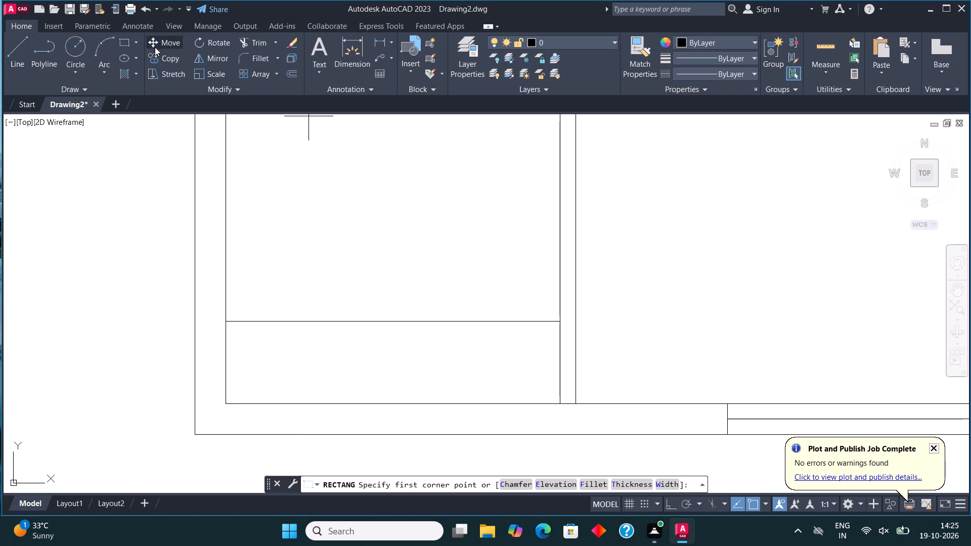
scroll(237, 400, "up", 2)
left_click(240, 391)
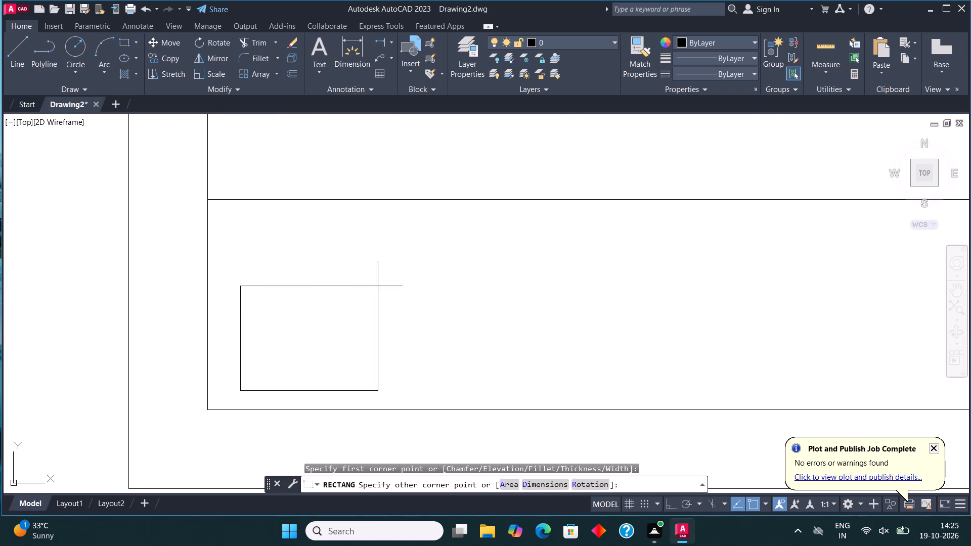
scroll(402, 268, "down", 2)
left_click(453, 250)
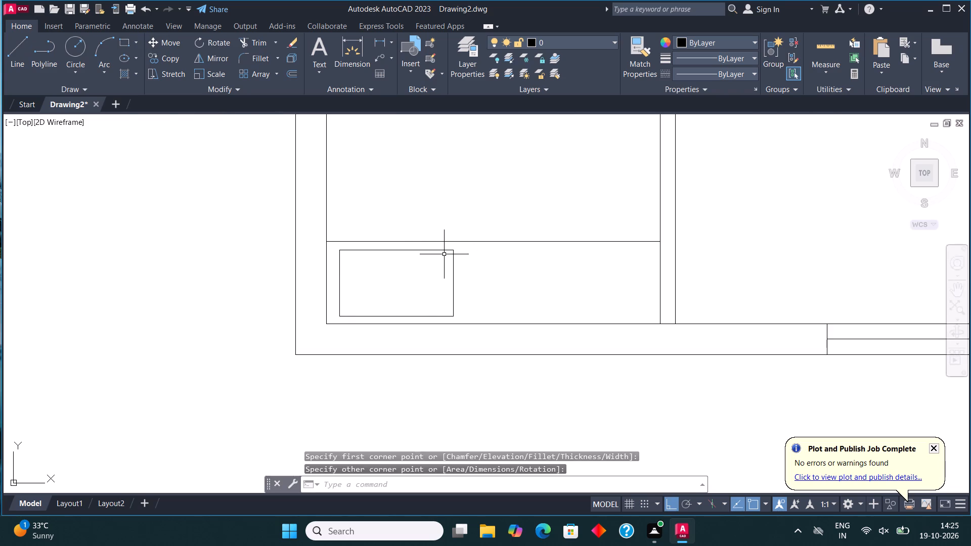
scroll(443, 253, "up", 2)
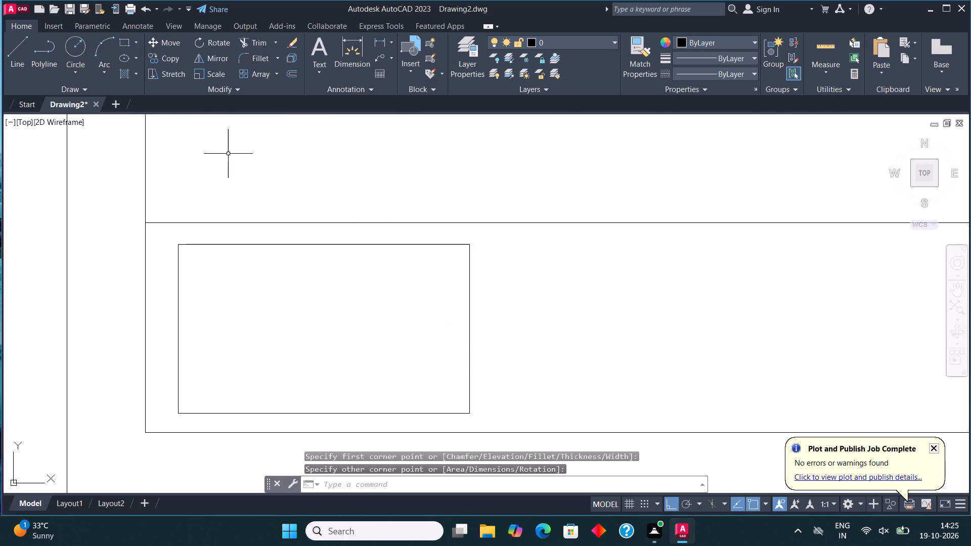
Draw a burner circle of about 5" radius in the counter rectangle's upper-left corner area and copy it to the lower-right corner area.
left_click(68, 47)
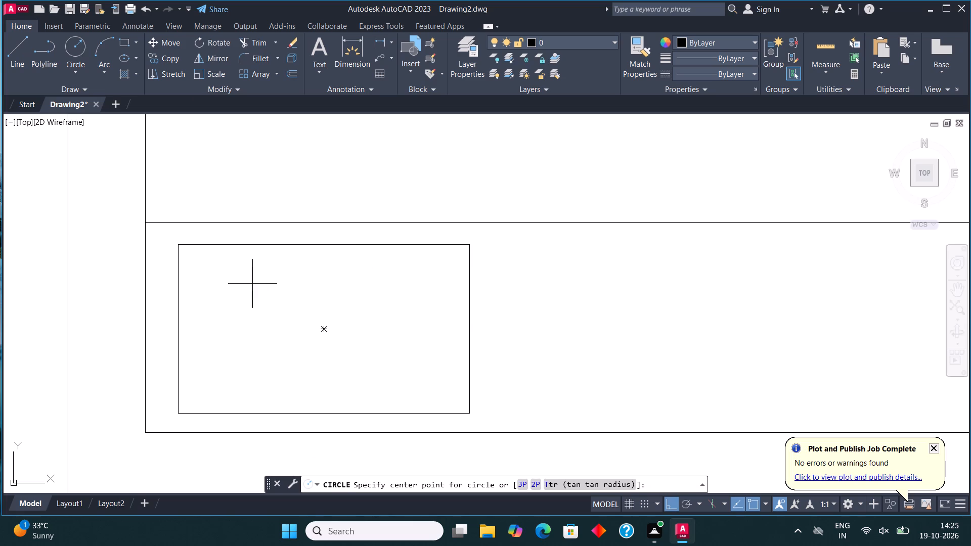
left_click(234, 295)
left_click(274, 332)
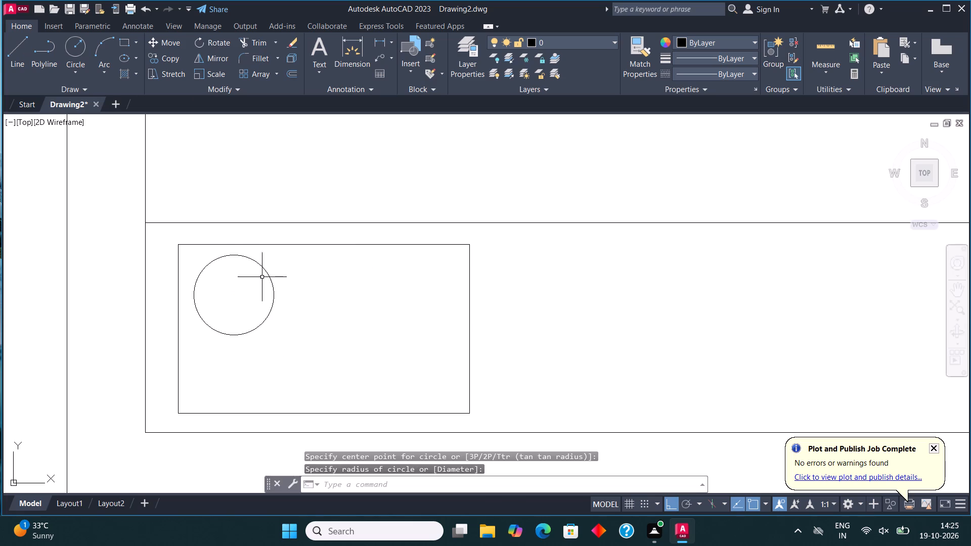
left_click(260, 267)
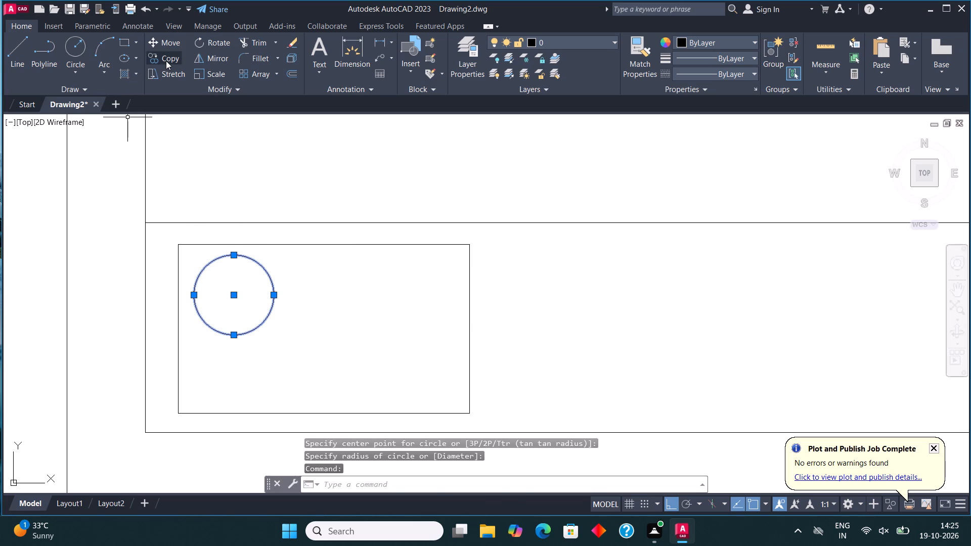
left_click(166, 61)
left_click(229, 293)
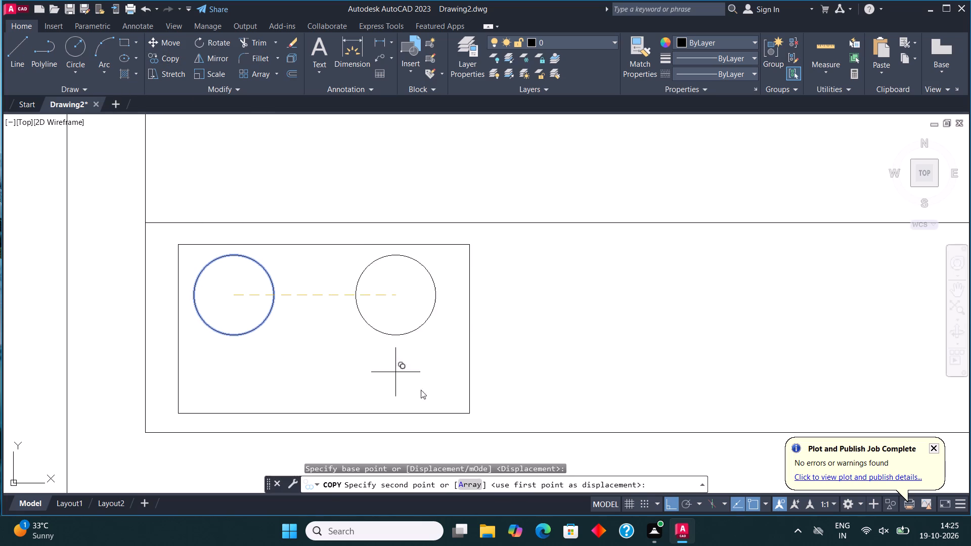
key("F8")
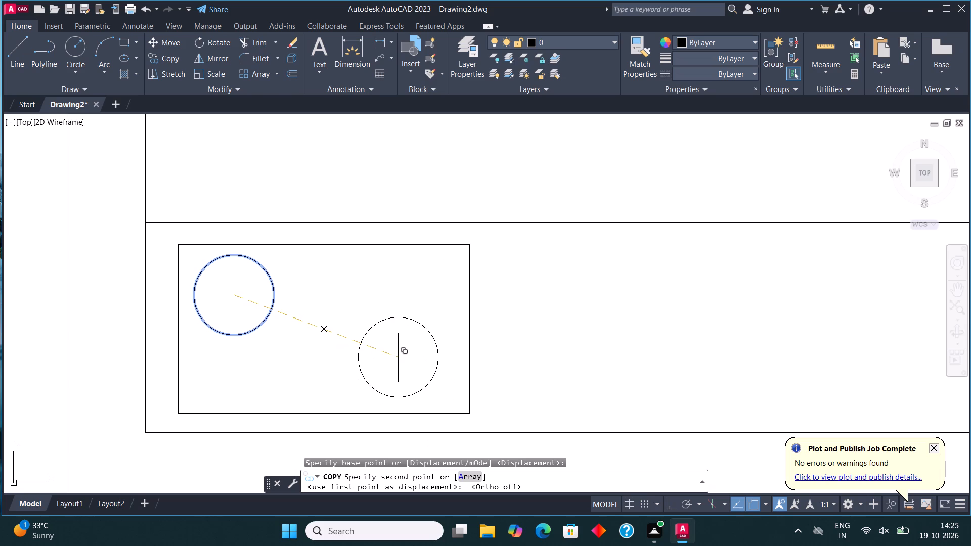
left_click(404, 361)
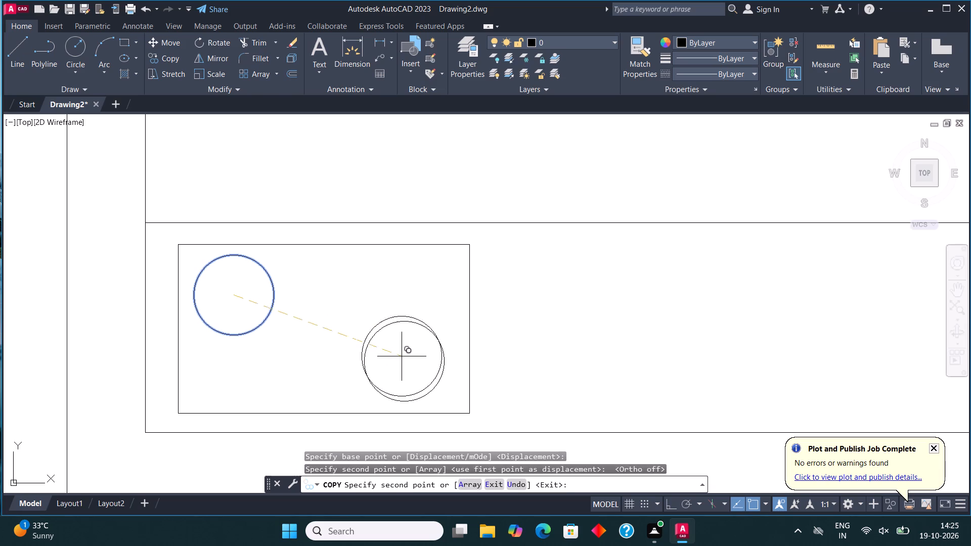
key("Escape")
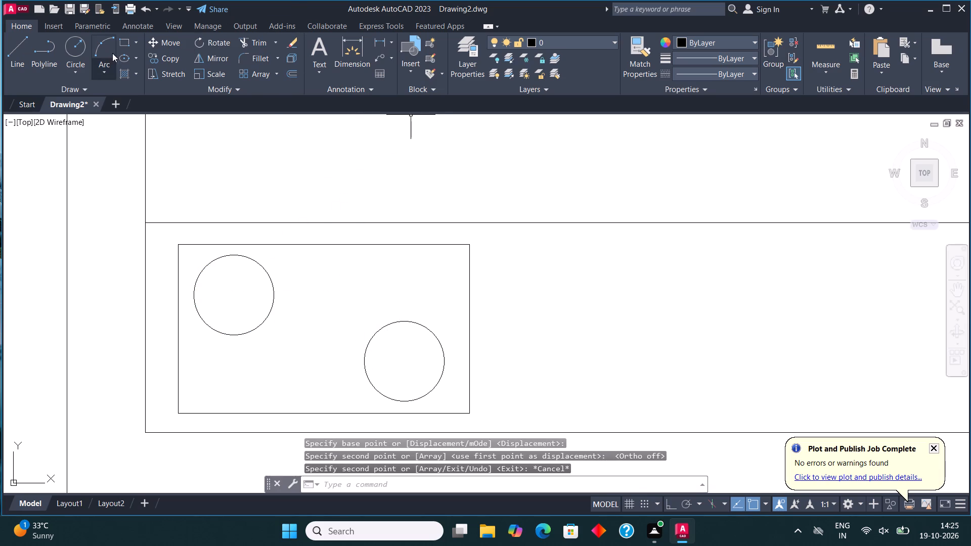
Draw a smaller burner circle below the upper-left large one and copy it above the large circle at the lower right.
left_click(72, 51)
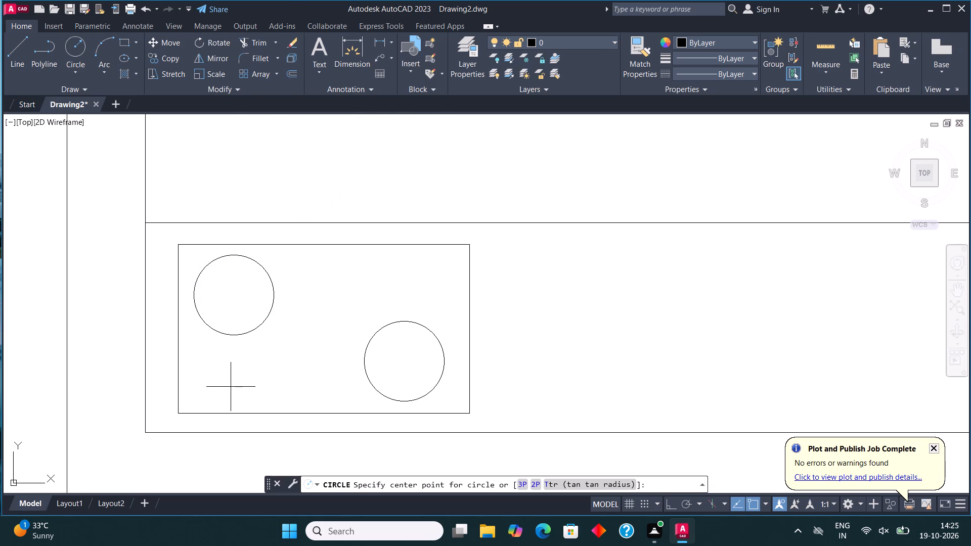
left_click(230, 381)
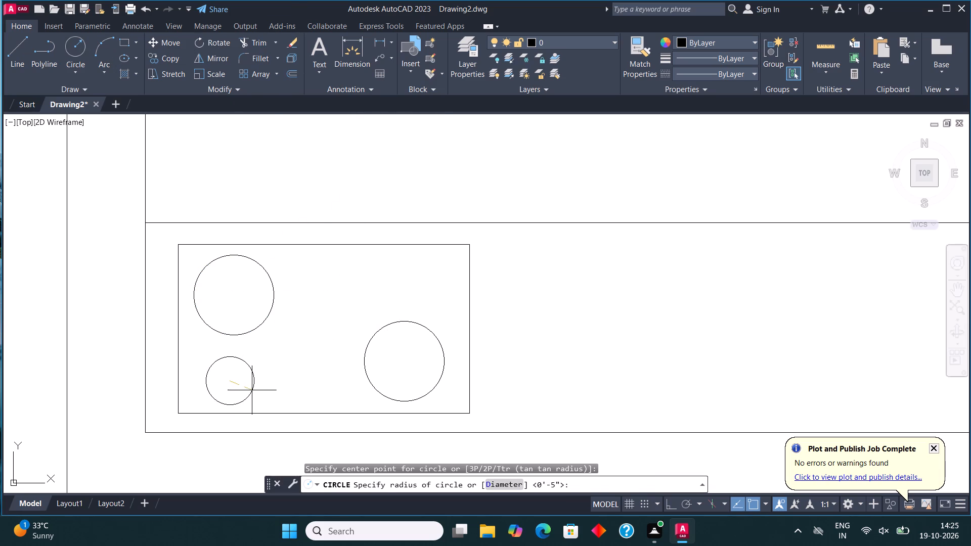
left_click(251, 390)
left_click(235, 362)
left_click(230, 344)
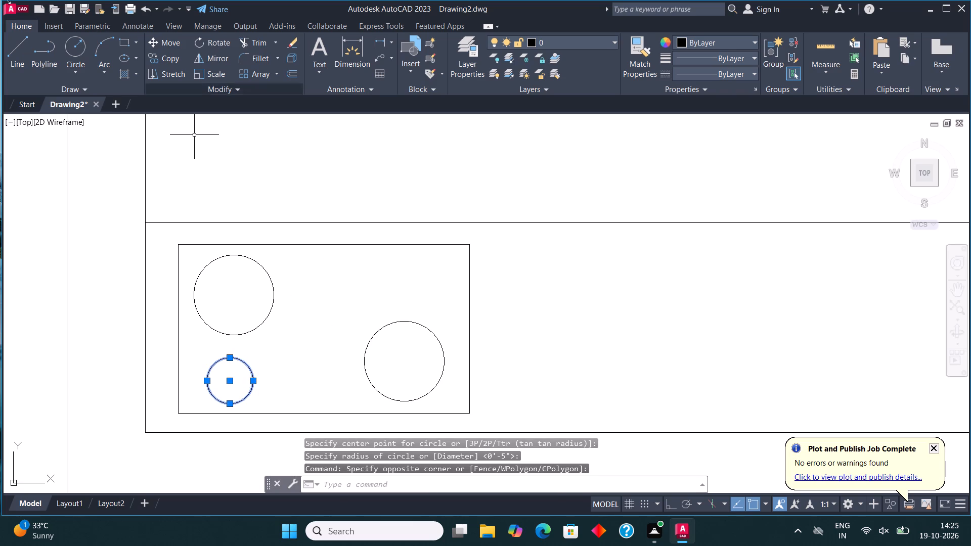
left_click(168, 61)
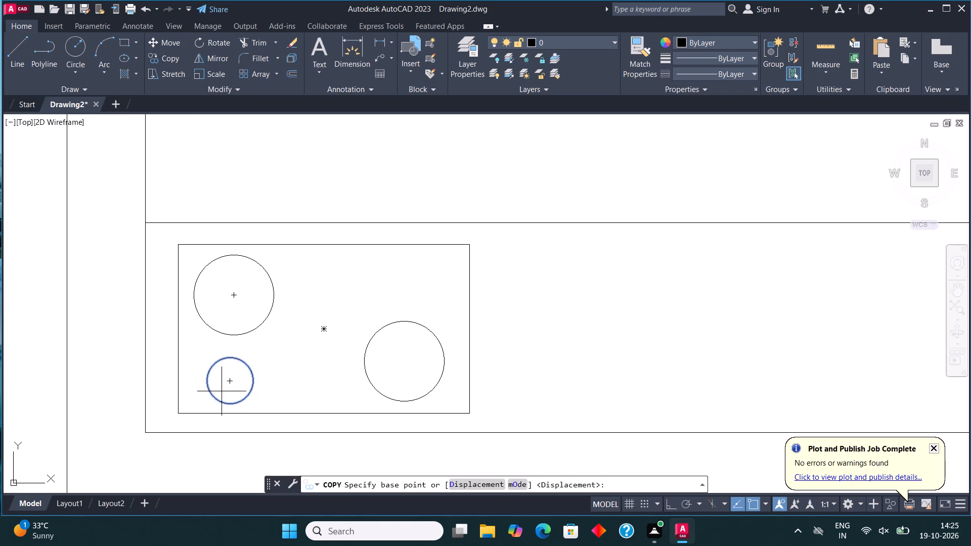
left_click(229, 379)
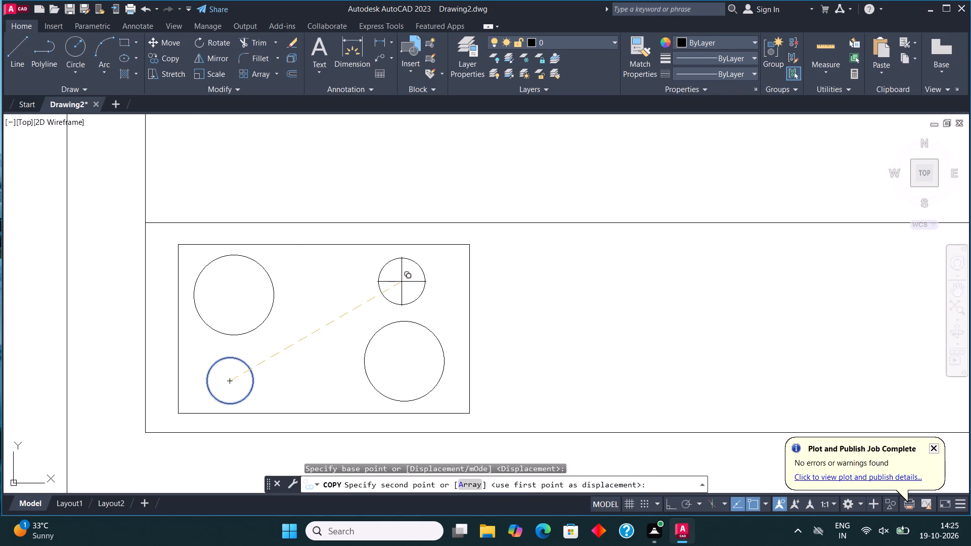
left_click(402, 282)
key("Escape")
Copy the hob's outer rectangle horizontally about 4'-9" to the right along the counter, without the burner circles.
scroll(421, 241, "down", 3)
scroll(508, 309, "up", 2)
left_click(343, 215)
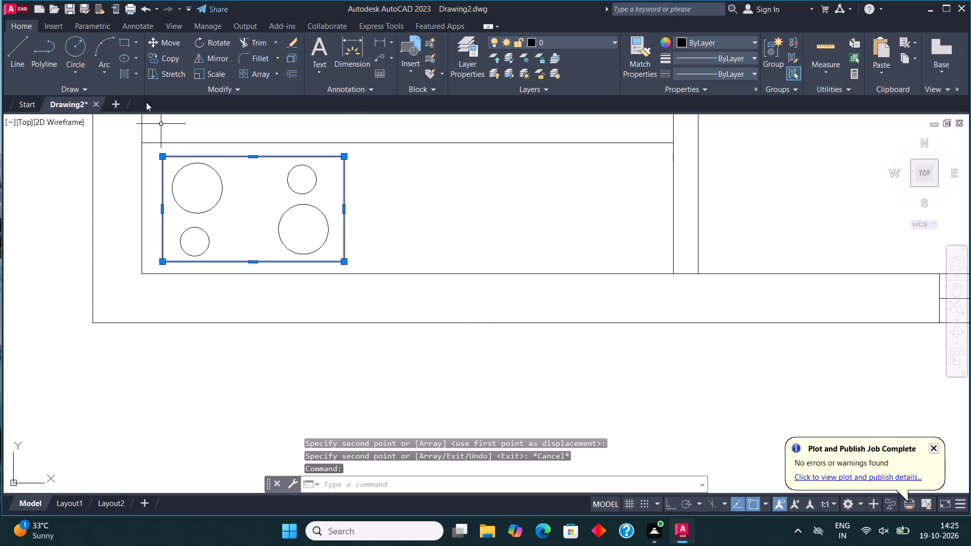
left_click(169, 55)
left_click(255, 208)
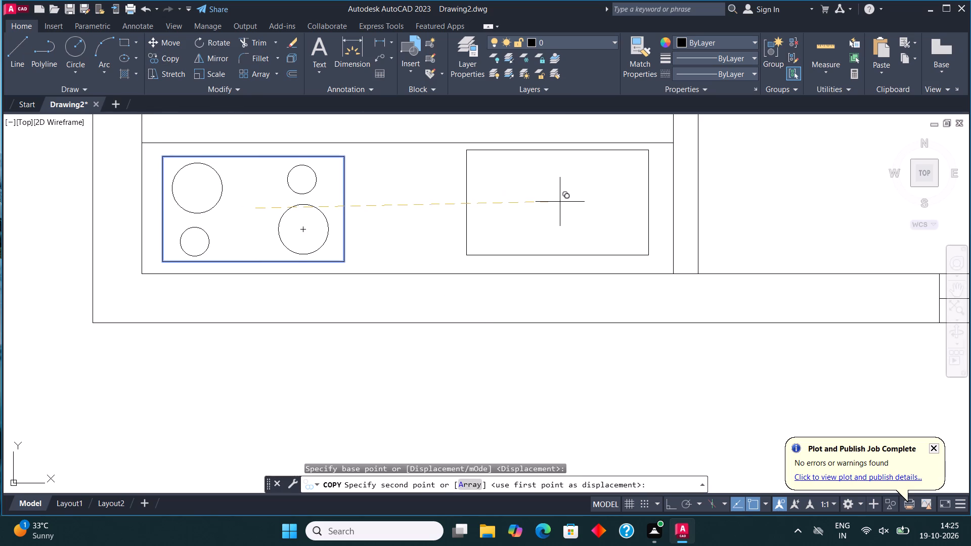
key("F8")
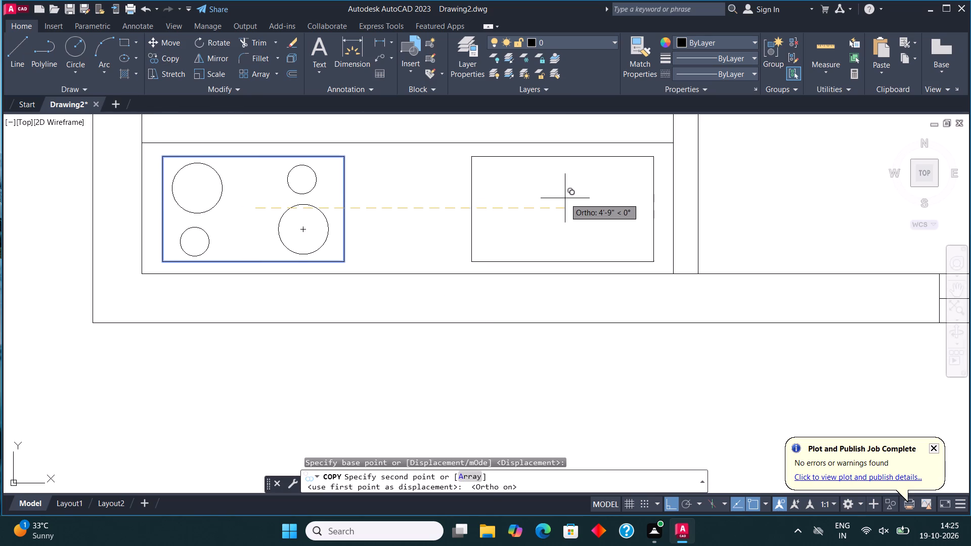
left_click(560, 197)
key("Escape")
Draw a vertical line between the midpoints of the copied rectangle's bottom and top edges, splitting it in half.
scroll(540, 218, "down", 2)
scroll(577, 189, "up", 1)
middle_click_drag(577, 189, 505, 202)
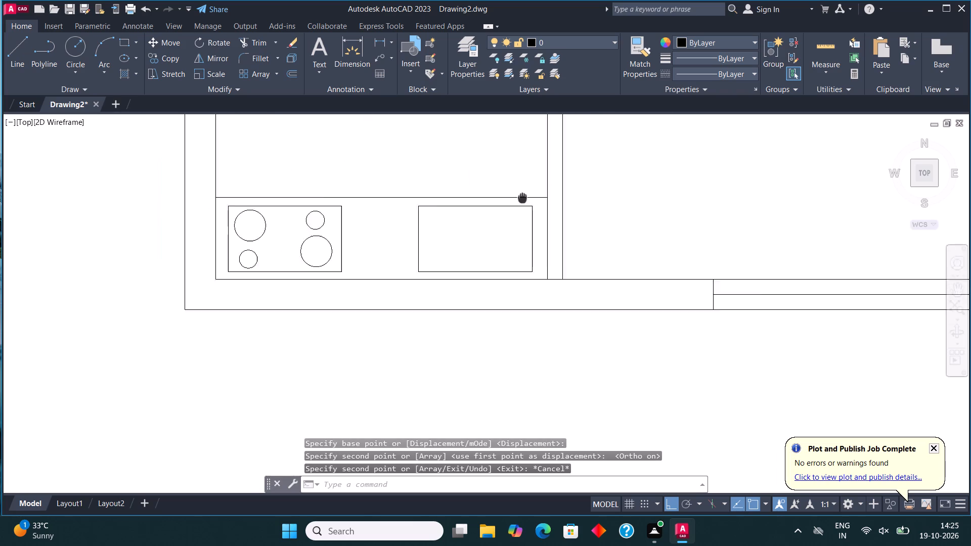
middle_click_drag(505, 202, 460, 220)
scroll(460, 220, "up", 2)
left_click(16, 40)
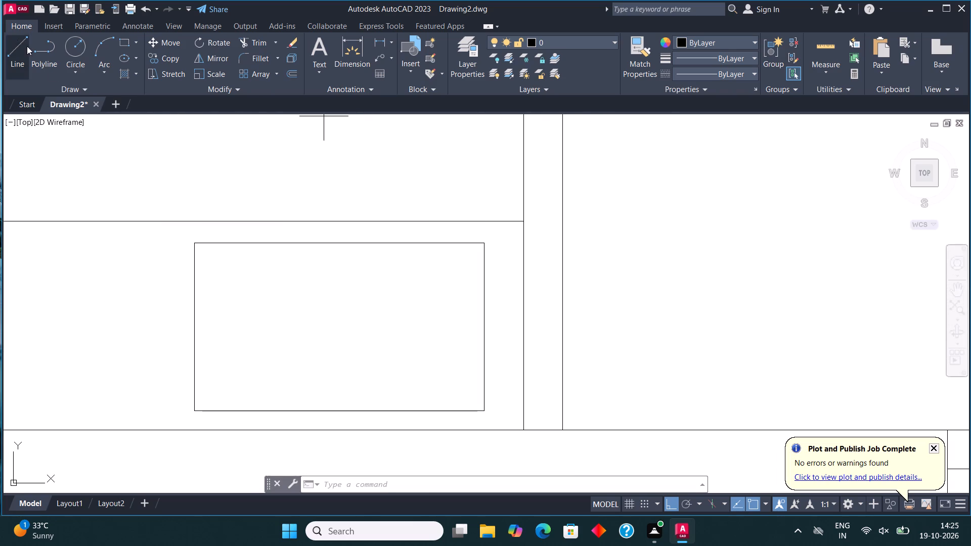
left_click(338, 414)
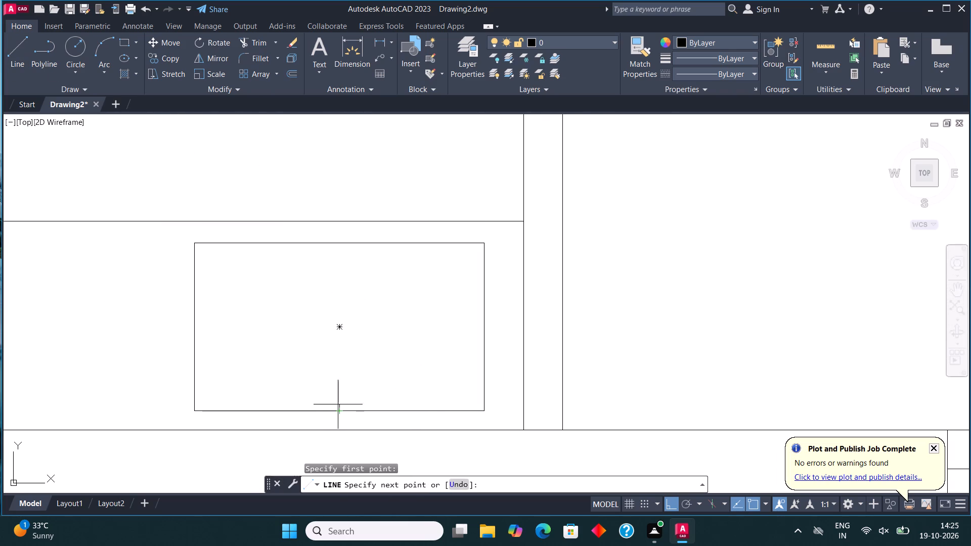
left_click(340, 247)
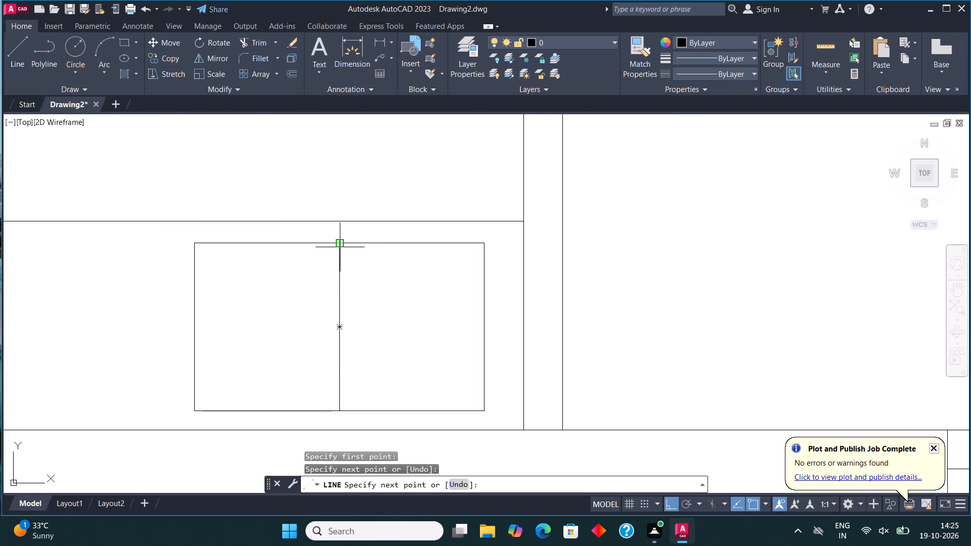
key("Escape")
Draw a rectangle over the right half of the divided rectangle, from the dividing line's bottom end to the upper-right corner.
scroll(408, 322, "down", 1)
middle_click_drag(408, 322, 414, 318)
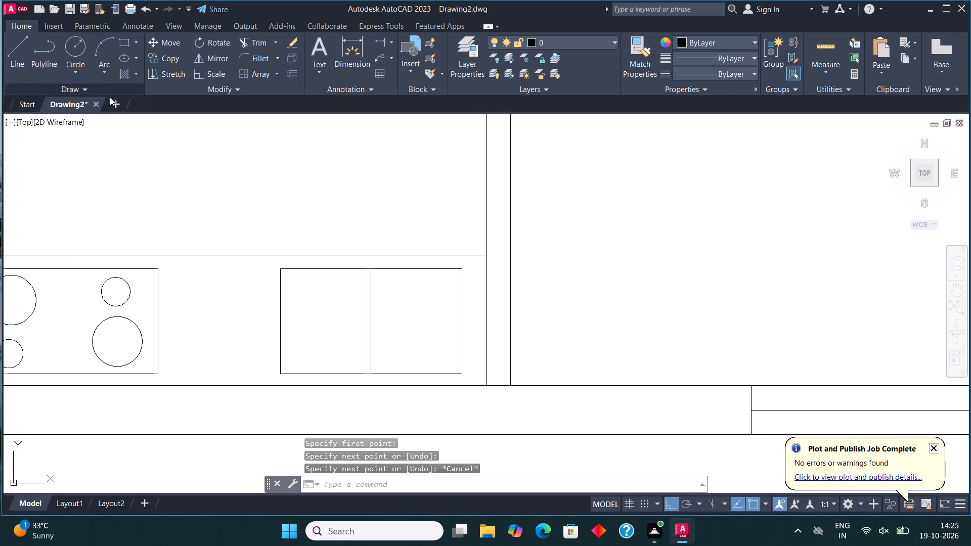
left_click(125, 45)
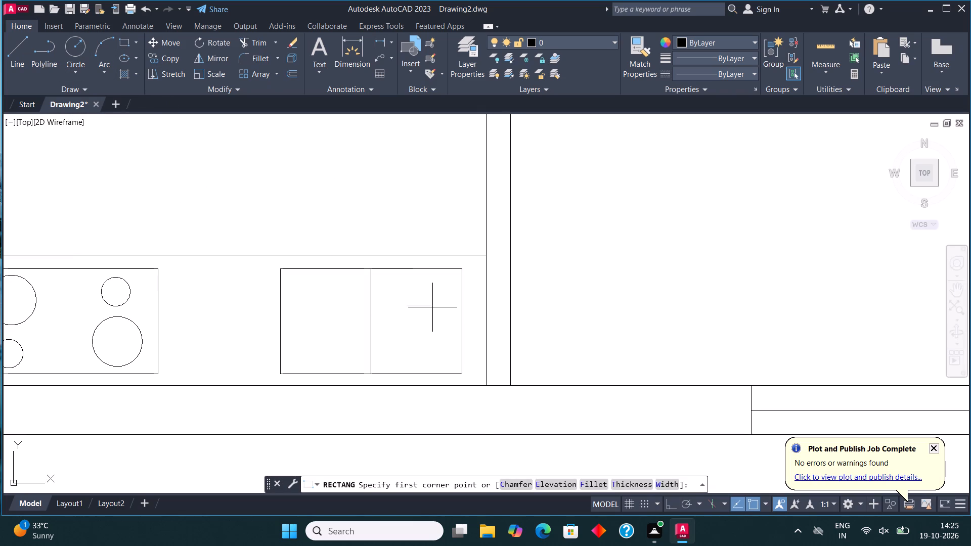
left_click(374, 371)
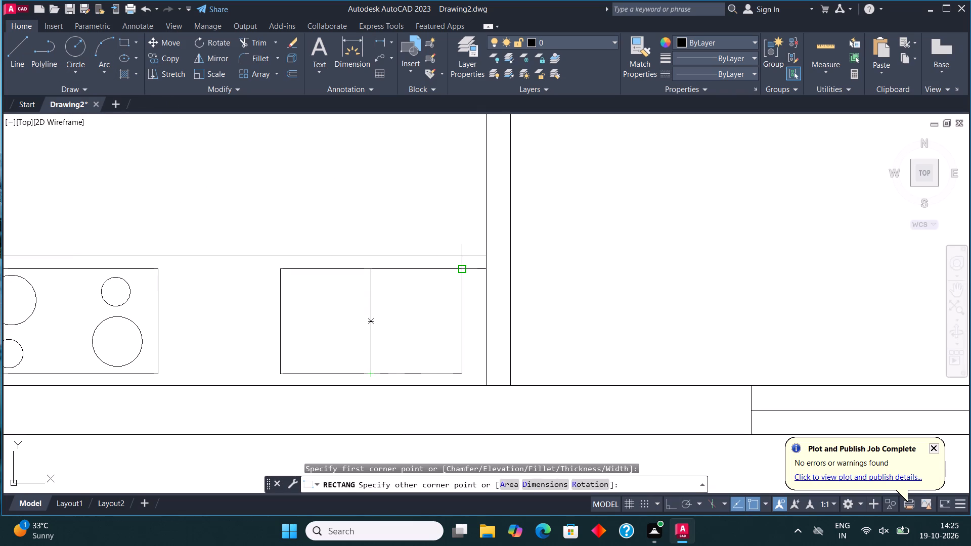
left_click(460, 269)
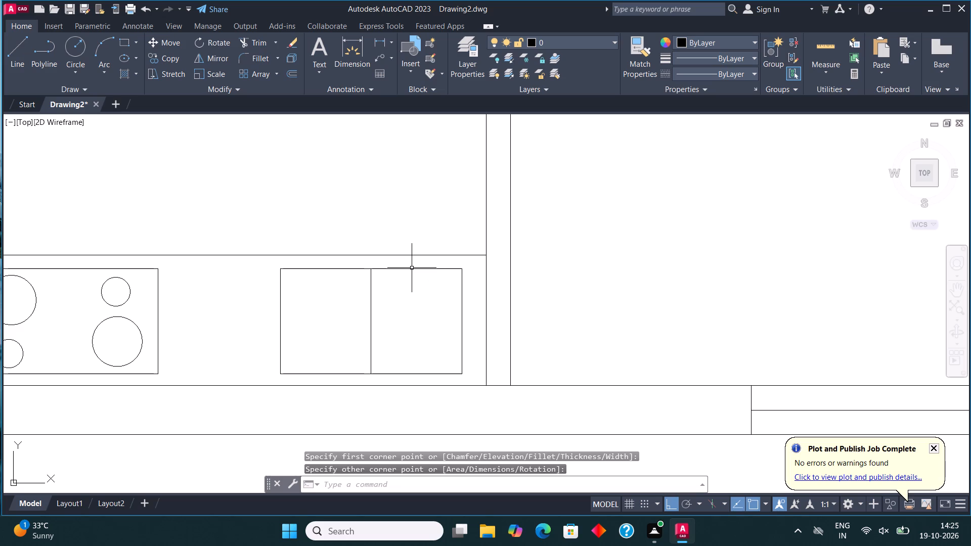
Offset the right-half rectangle 1" inward to form the sink bowl.
left_click(414, 269)
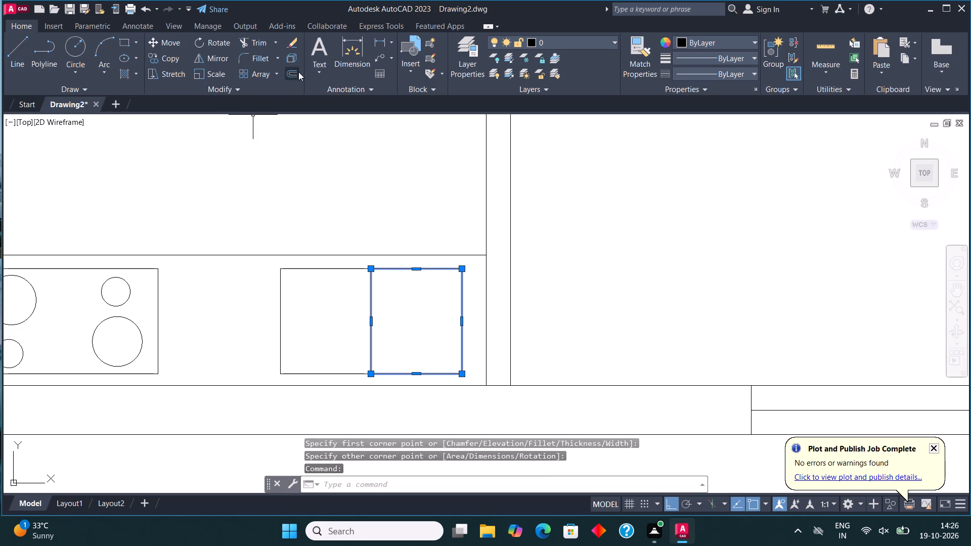
left_click(291, 72)
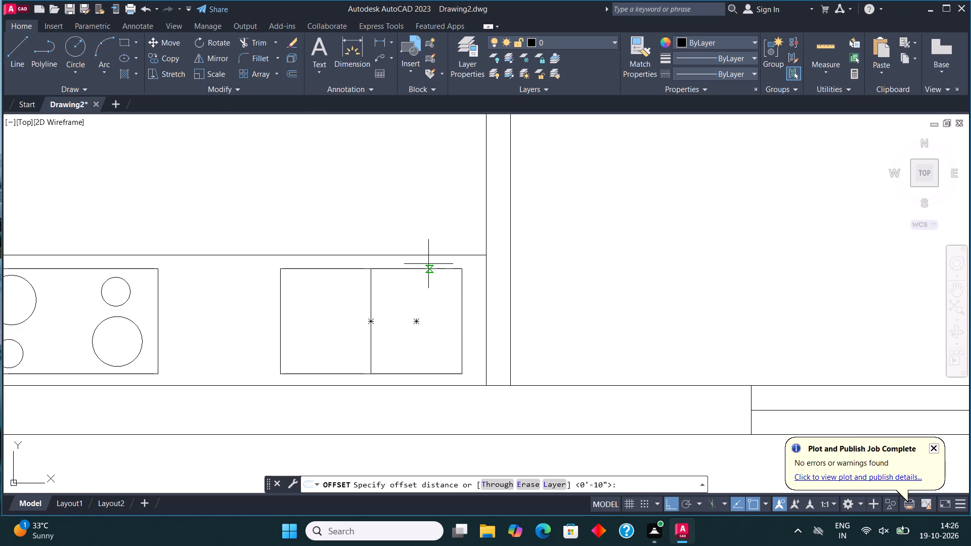
left_click(427, 265)
type("1\"")
key("Return")
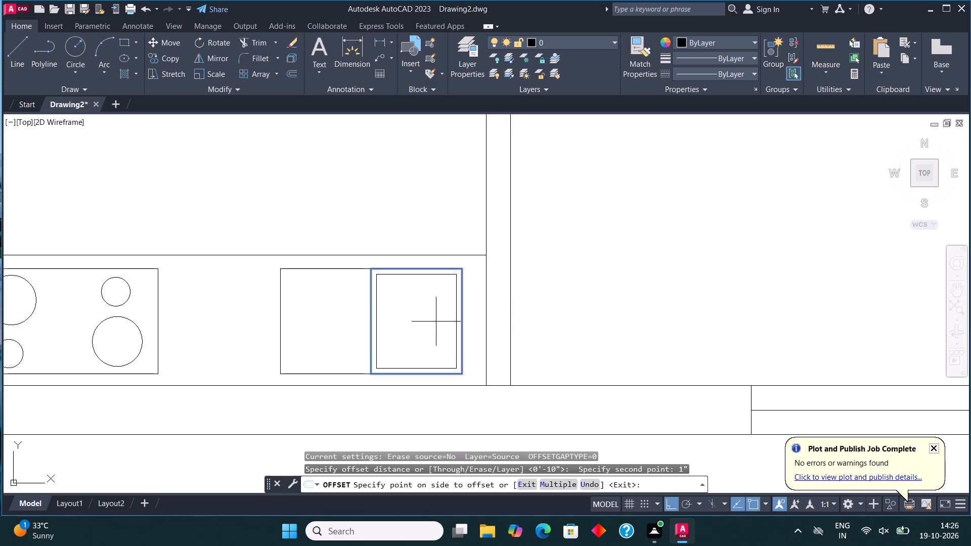
left_click(436, 325)
key("Escape")
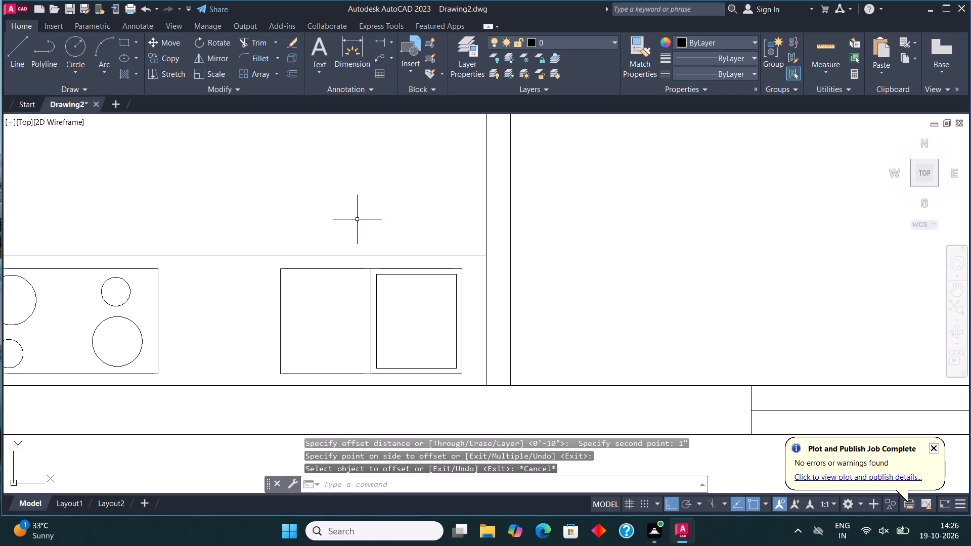
Draw a horizontal line about 1'-1" long near the top of the sink unit's left half, clear of its edges.
left_click(21, 57)
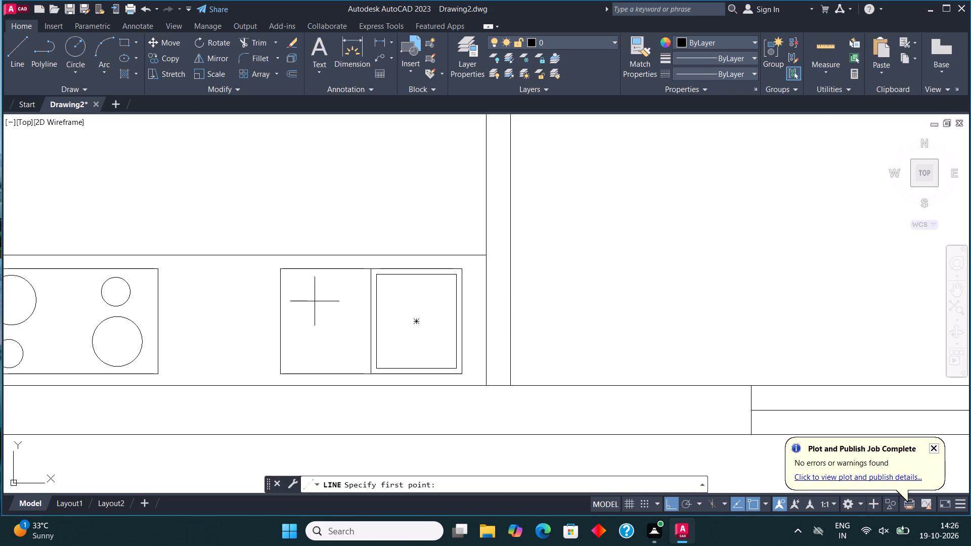
scroll(314, 299, "up", 2)
left_click(251, 252)
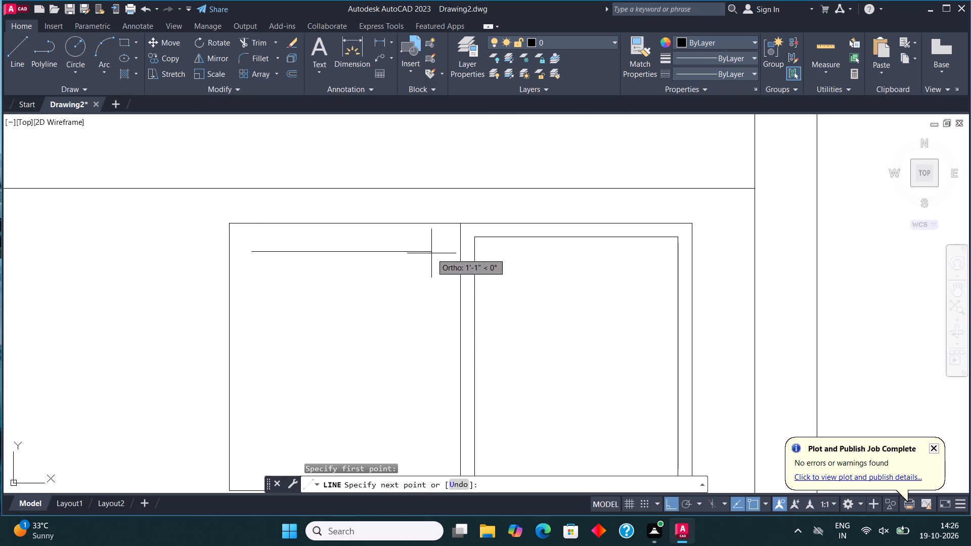
left_click(431, 253)
key("Escape")
Copy the horizontal line straight down eight times, about 2" apart, to fill the sink unit's left half with drainboard grooves.
left_click(429, 250)
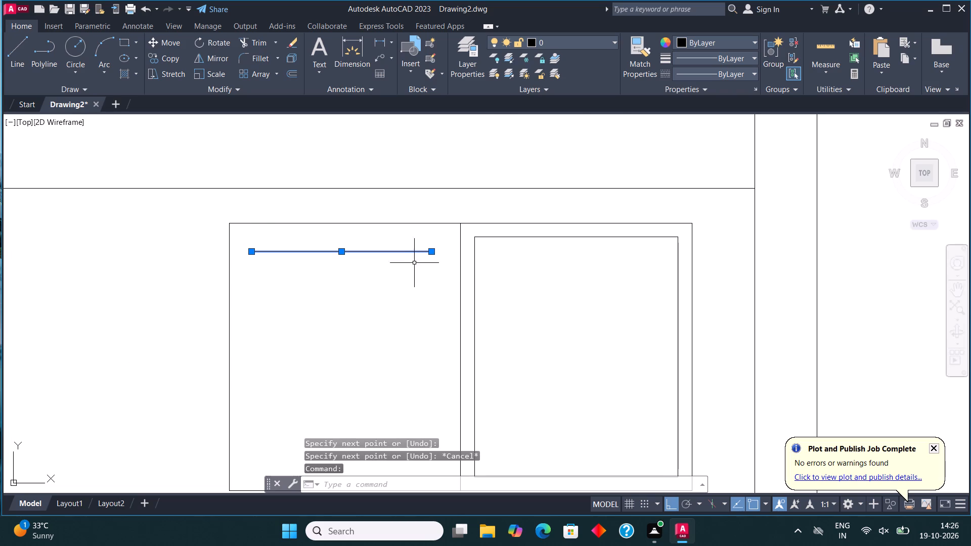
left_click(179, 61)
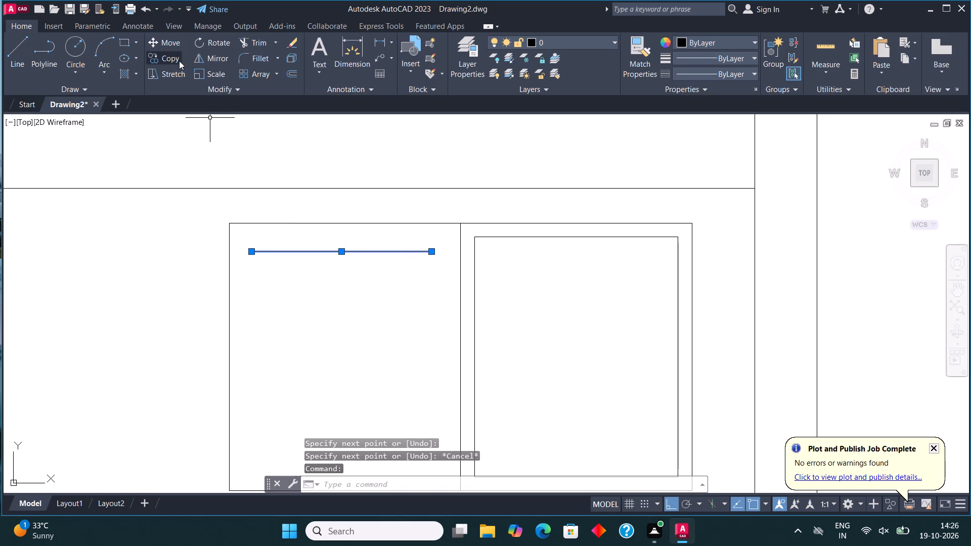
scroll(419, 250, "down", 2)
scroll(382, 254, "up", 1)
left_click(382, 253)
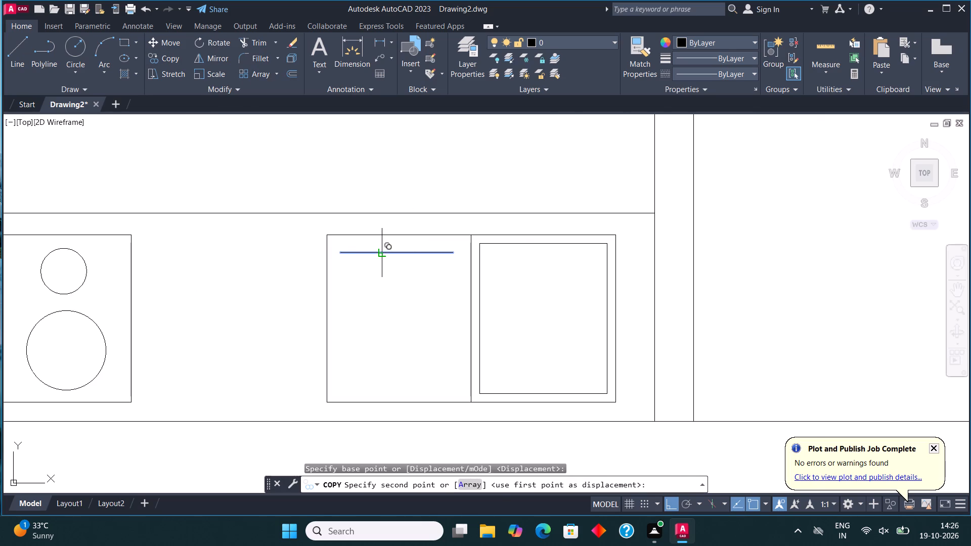
key("F8")
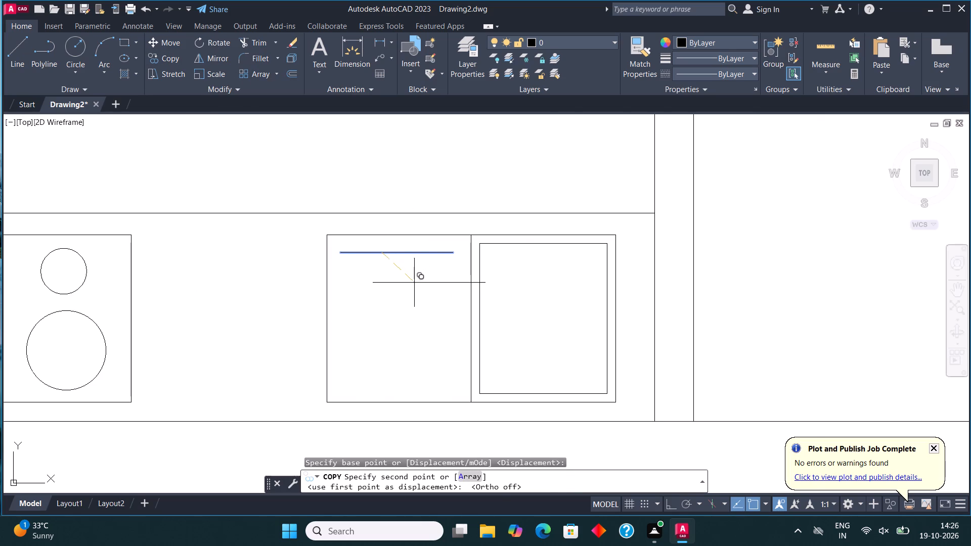
key("F8")
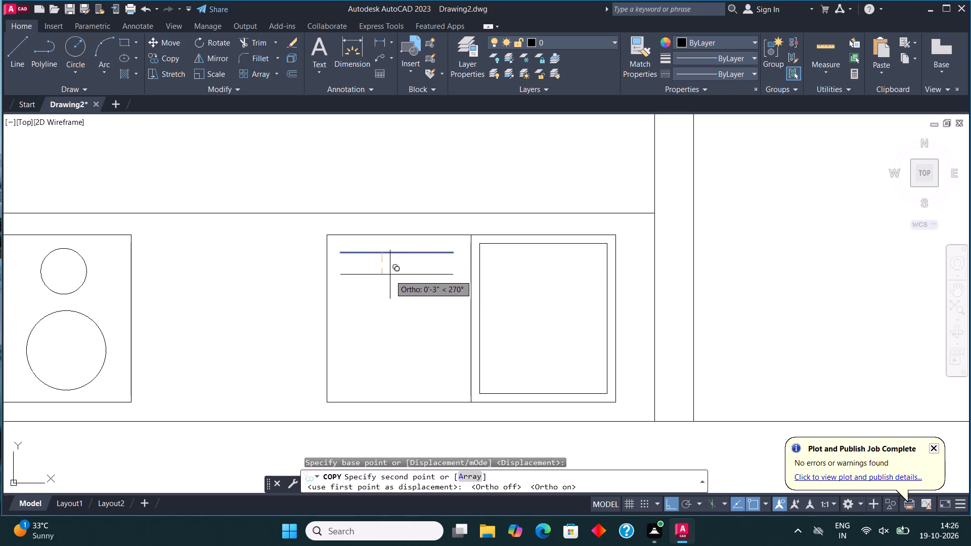
left_click(390, 270)
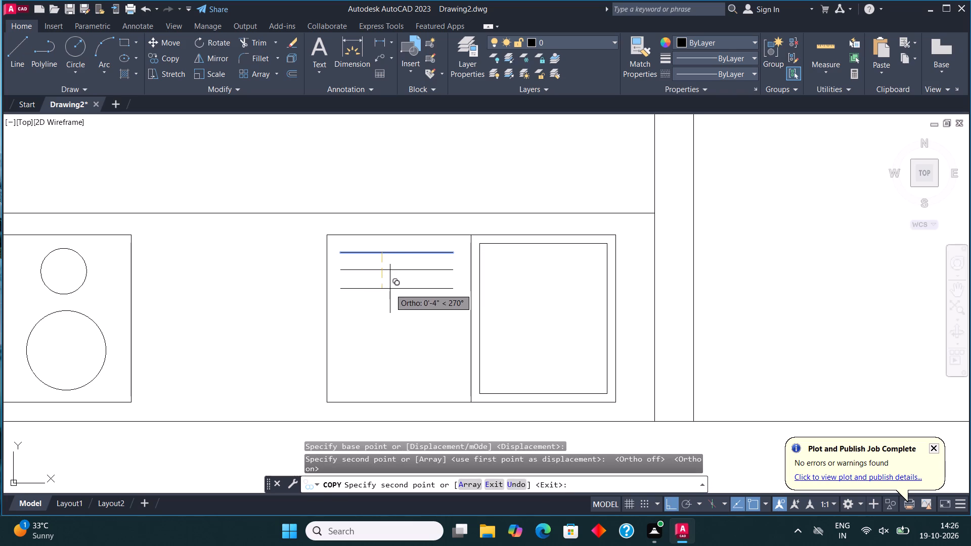
left_click(390, 290)
left_click(391, 305)
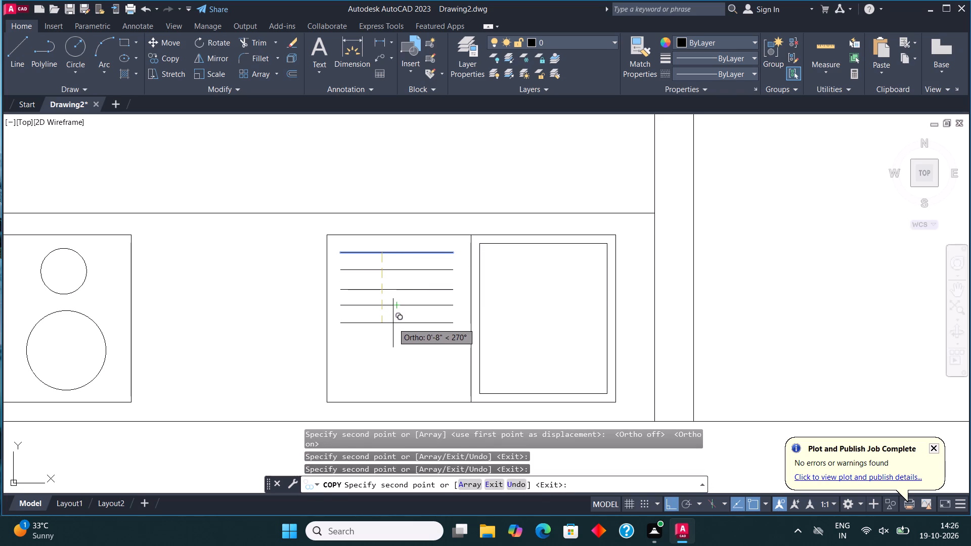
left_click(393, 323)
left_click(398, 339)
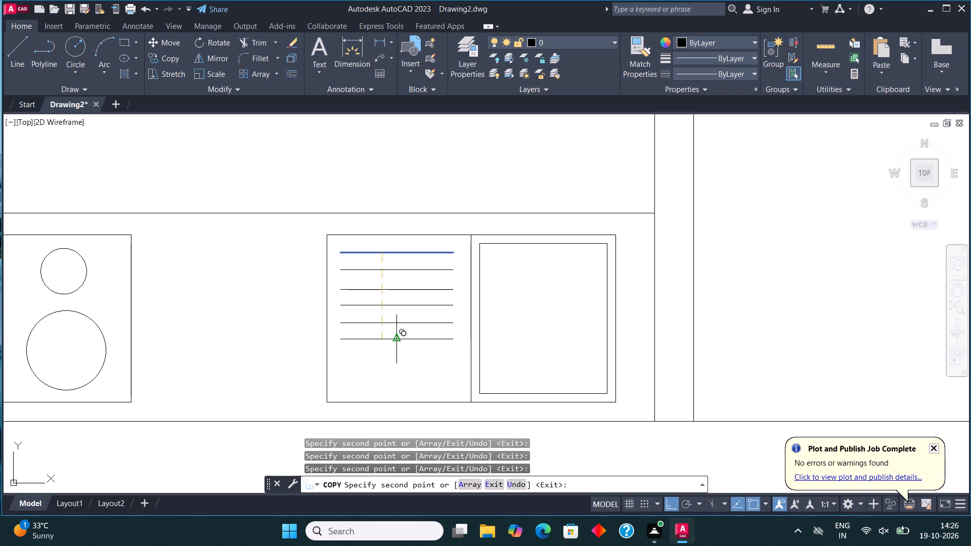
left_click(396, 356)
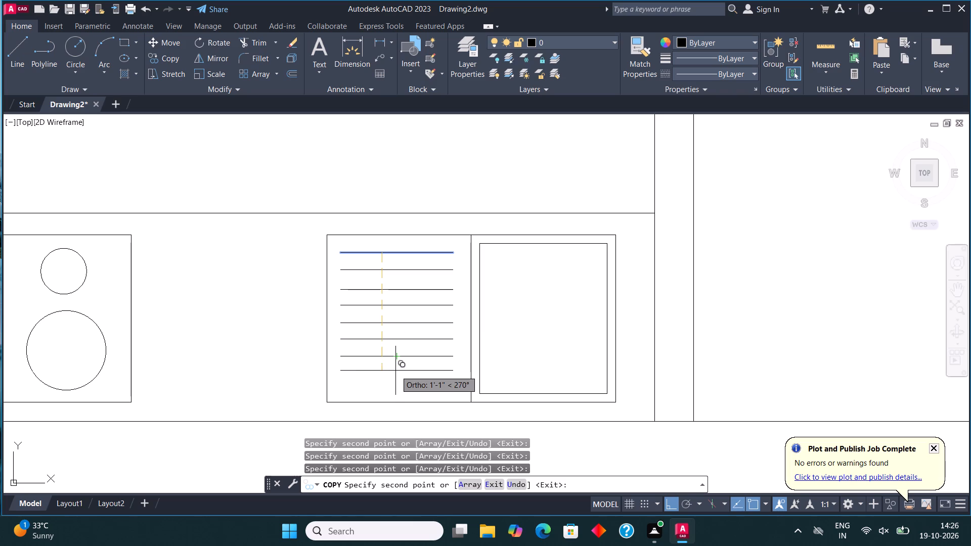
left_click(396, 375)
left_click(399, 392)
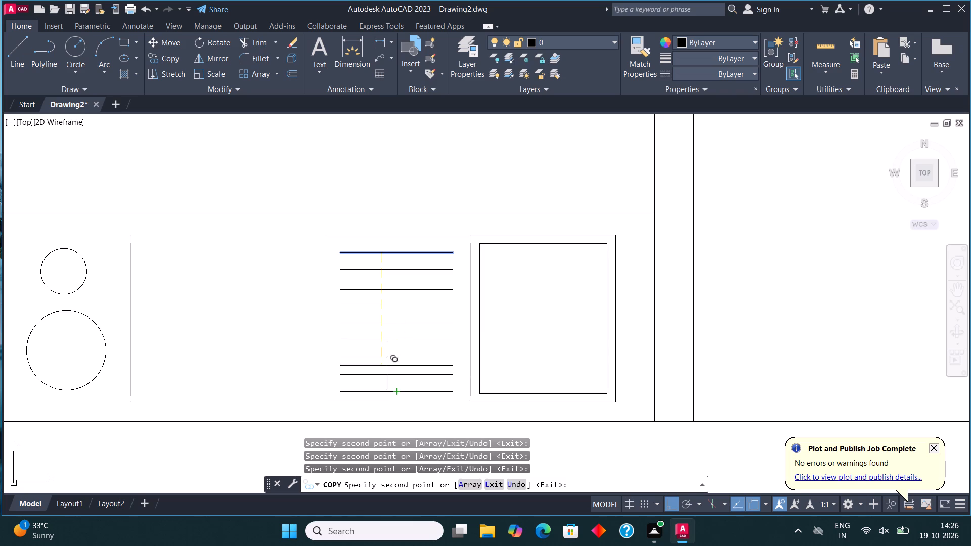
key("Escape")
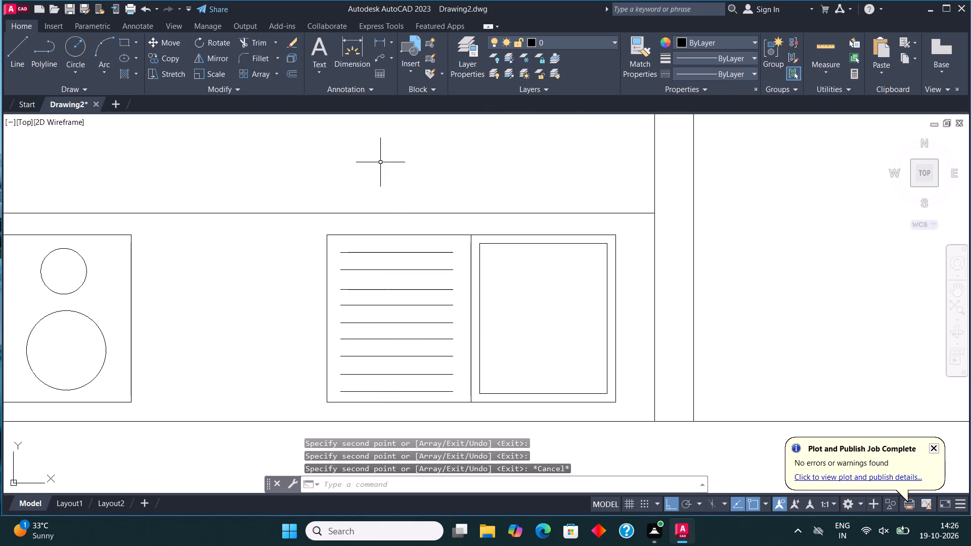
Draw a small drain circle at the centre of the sink bowl.
left_click(82, 47)
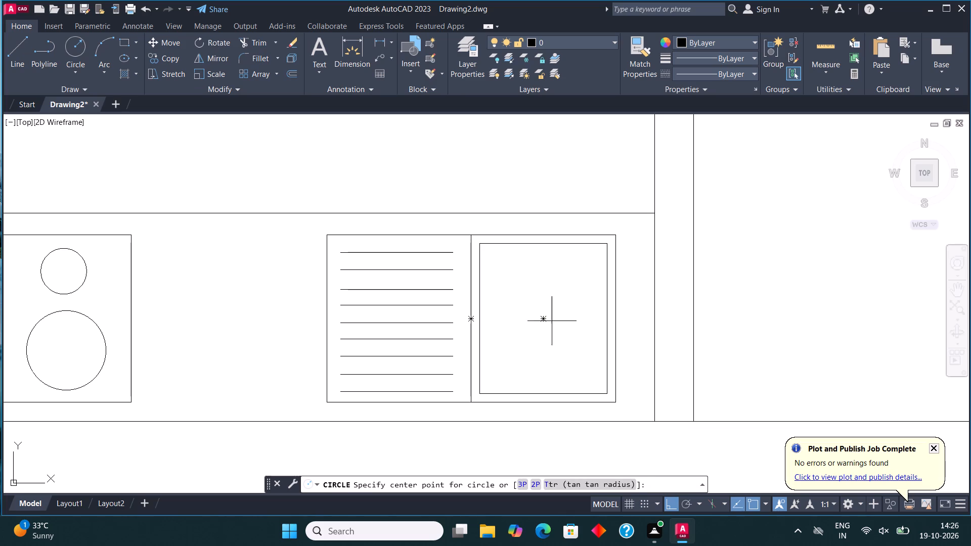
left_click(548, 318)
left_click(549, 320)
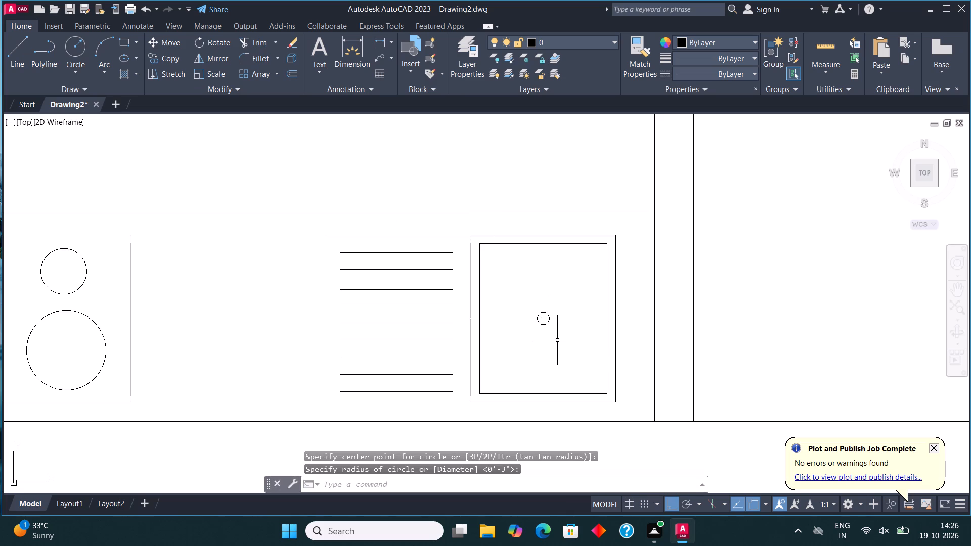
key("Escape")
Draw a window in the left outer wall above the kitchen counter, as a wall-thickness rectangle with a vertical centre line.
scroll(563, 353, "down", 2)
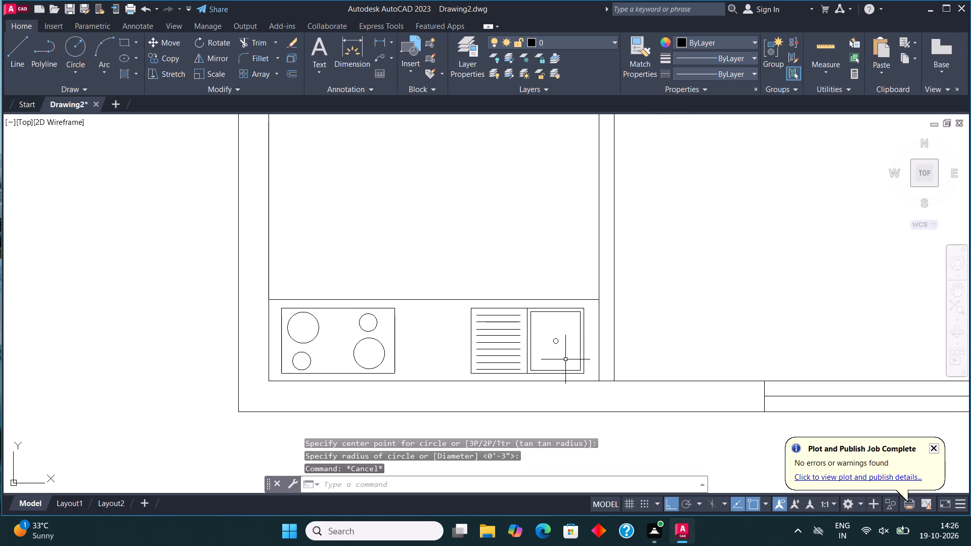
scroll(565, 362, "down", 1)
middle_click(576, 338)
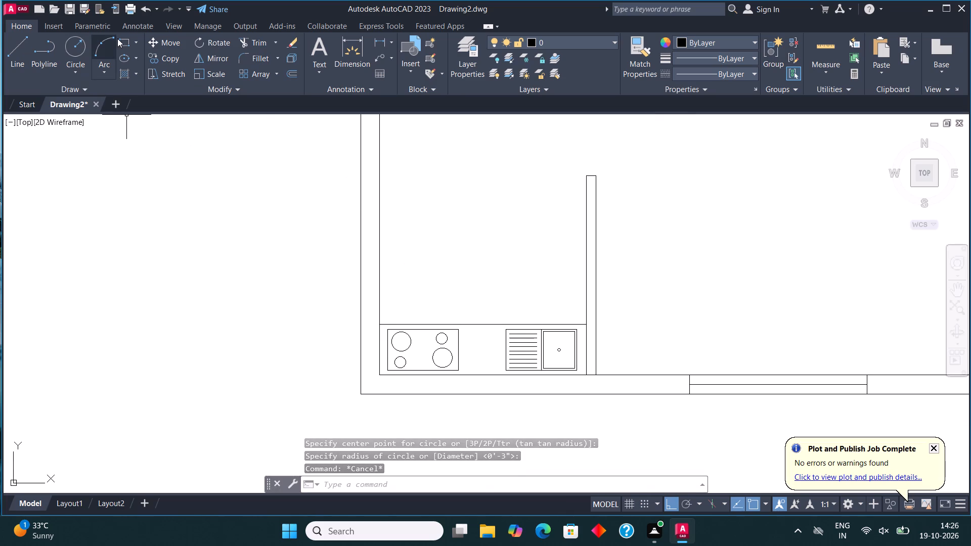
left_click(124, 40)
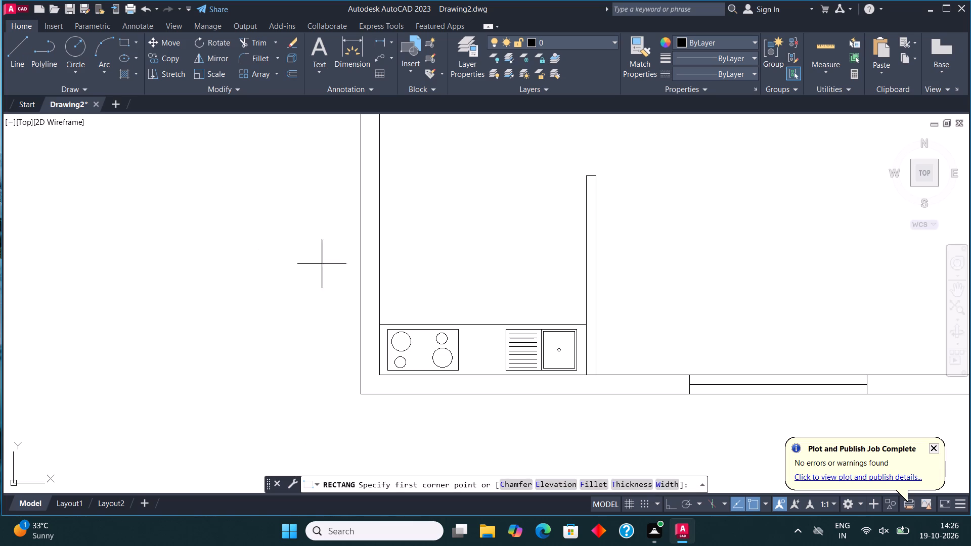
left_click(359, 324)
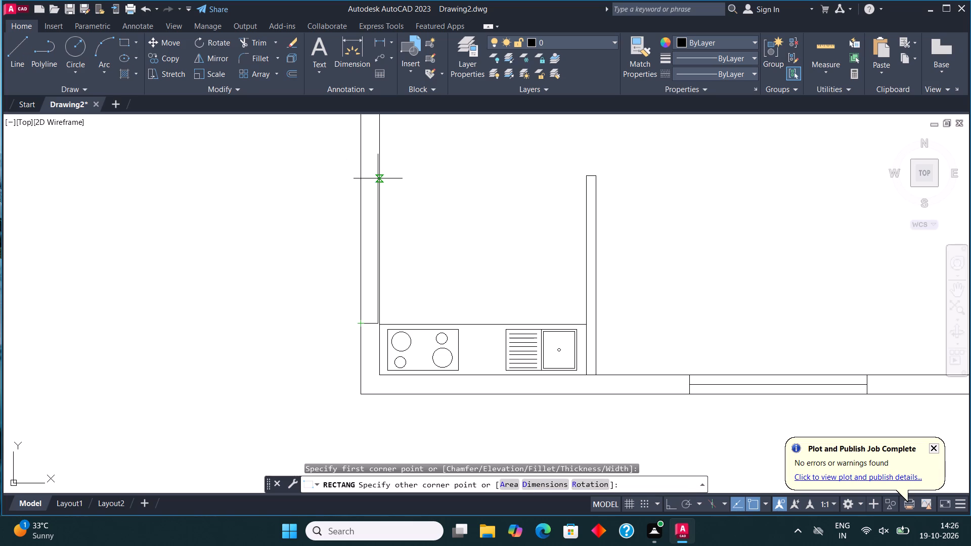
left_click(378, 178)
scroll(385, 227, "down", 1)
scroll(386, 233, "up", 2)
left_click(17, 44)
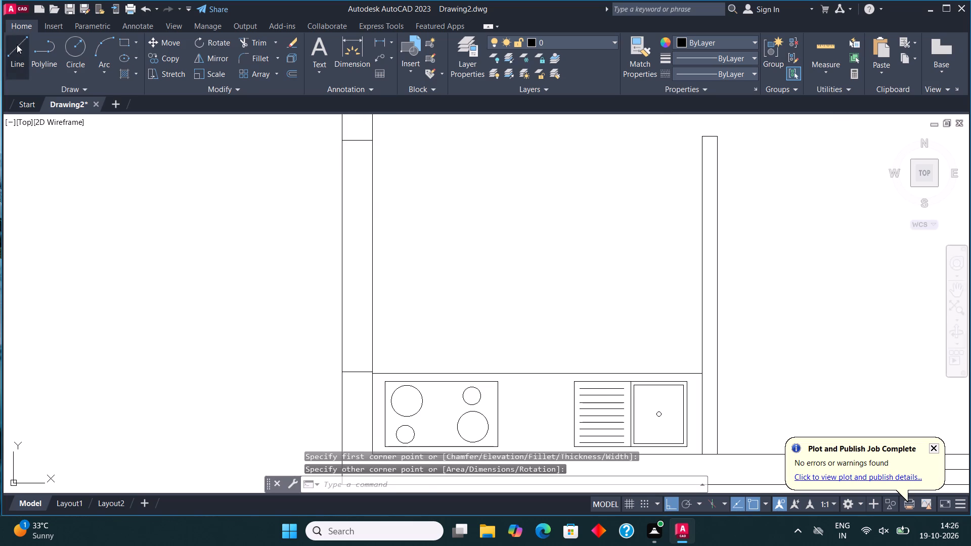
left_click(360, 367)
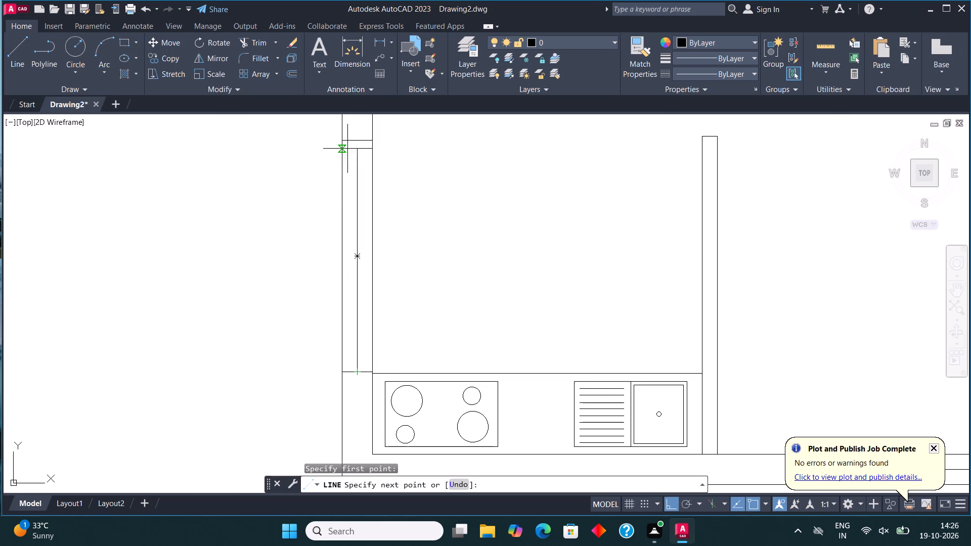
left_click(352, 142)
scroll(341, 287, "down", 2)
key("Escape")
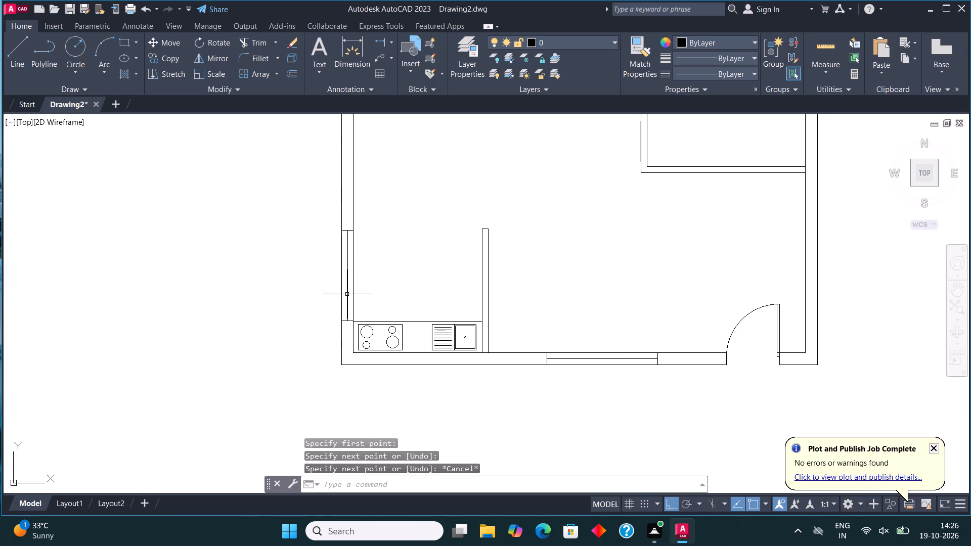
Copy the kitchen window straight up the left outer wall twice, once between kitchen and staircase and once beside the staircase.
scroll(357, 332, "down", 2)
scroll(351, 315, "up", 3)
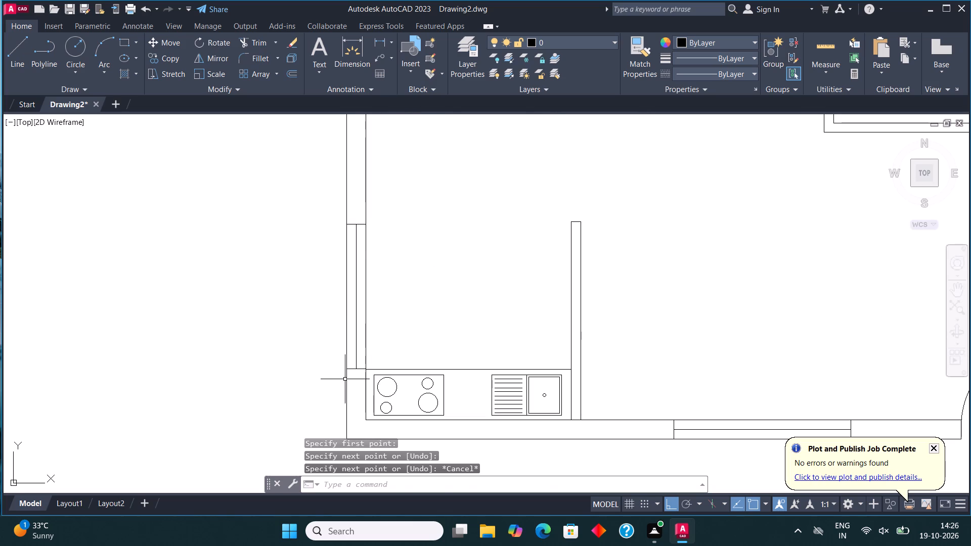
left_click_drag(341, 377, 342, 372)
left_click(376, 217)
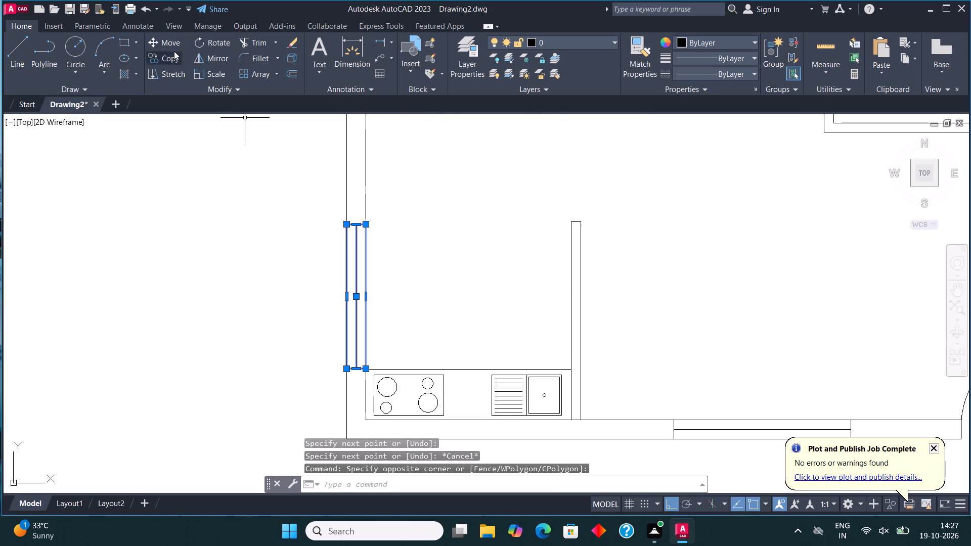
left_click(168, 59)
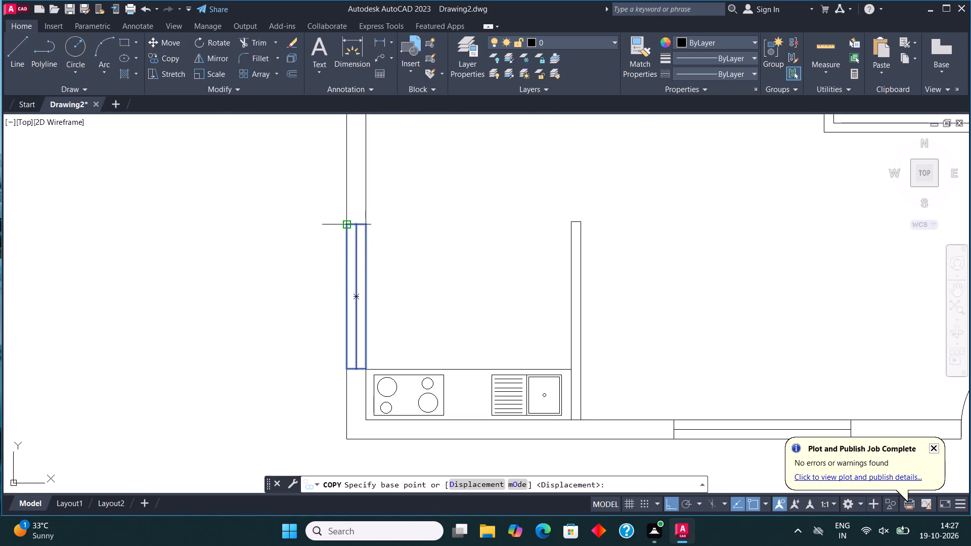
left_click(347, 226)
scroll(361, 286, "down", 3)
scroll(348, 208, "up", 2)
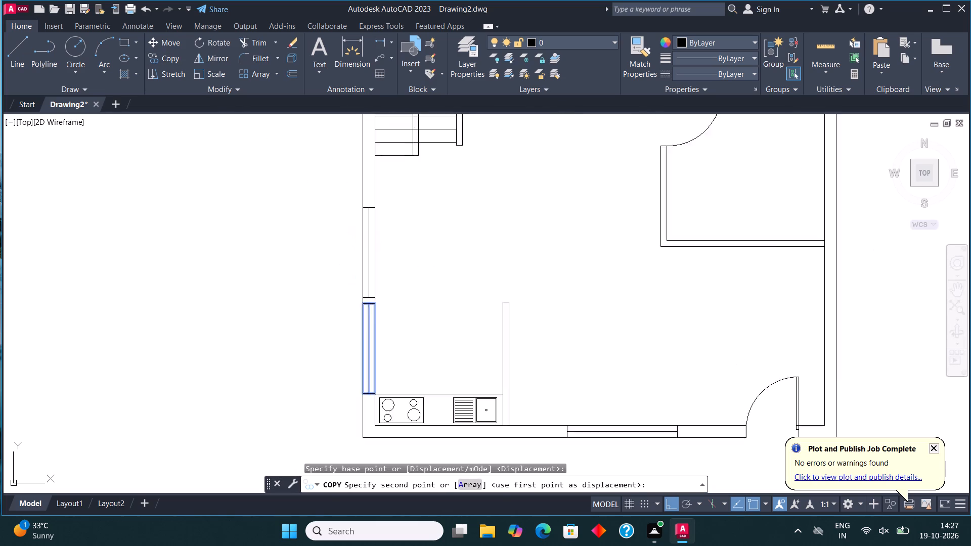
scroll(348, 208, "up", 1)
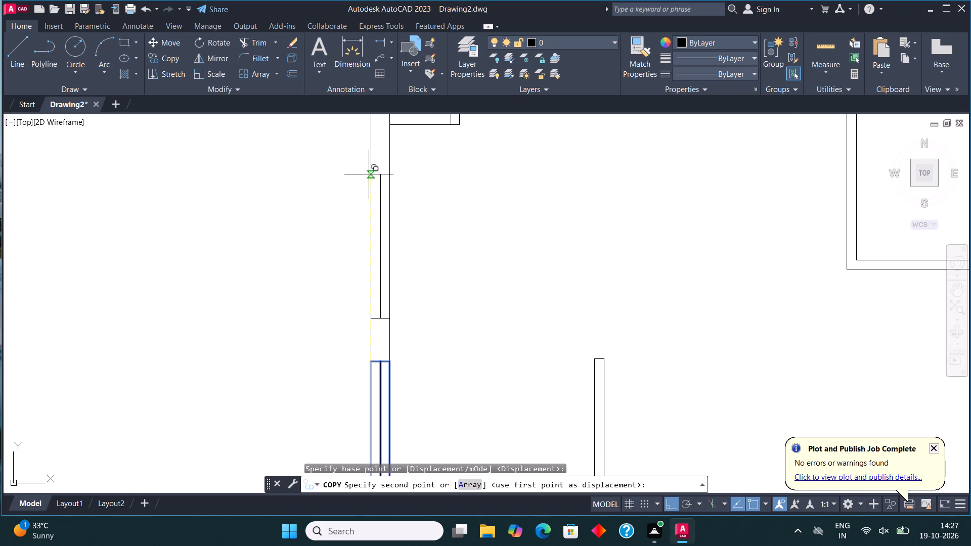
left_click(371, 160)
scroll(374, 174, "down", 2)
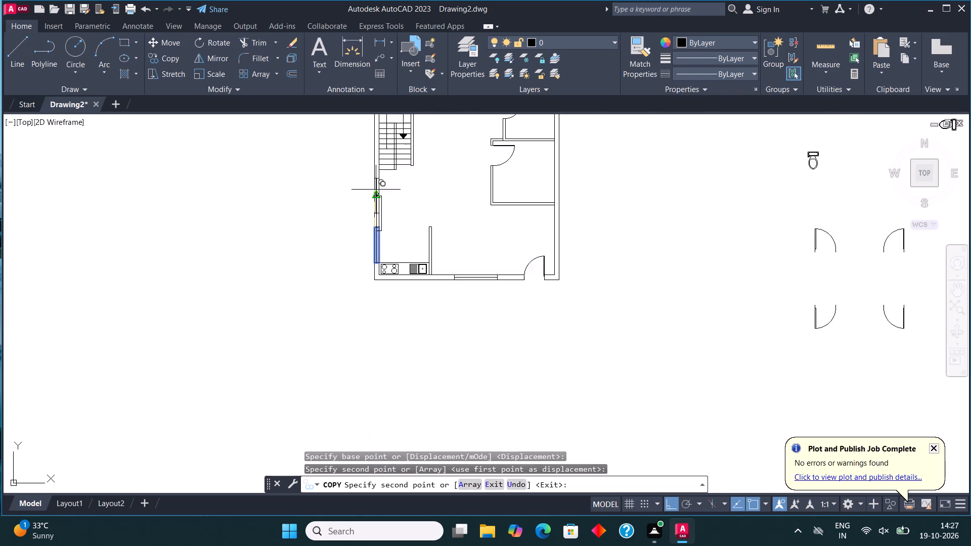
scroll(376, 190, "down", 2)
scroll(374, 153, "up", 4)
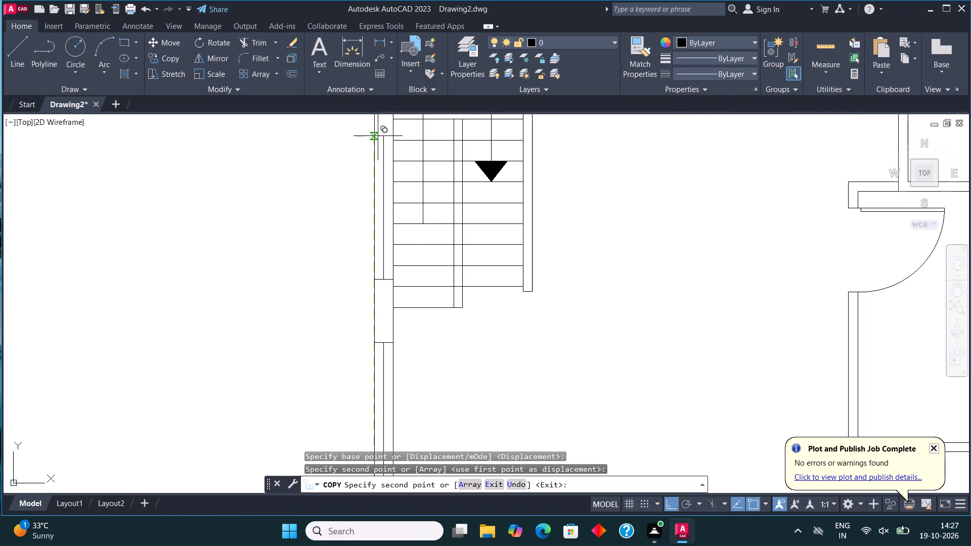
left_click(378, 136)
key("Escape")
Shorten the kitchen partition wall by drawing a line across it below its top end and trimming away the part above.
scroll(413, 225, "down", 3)
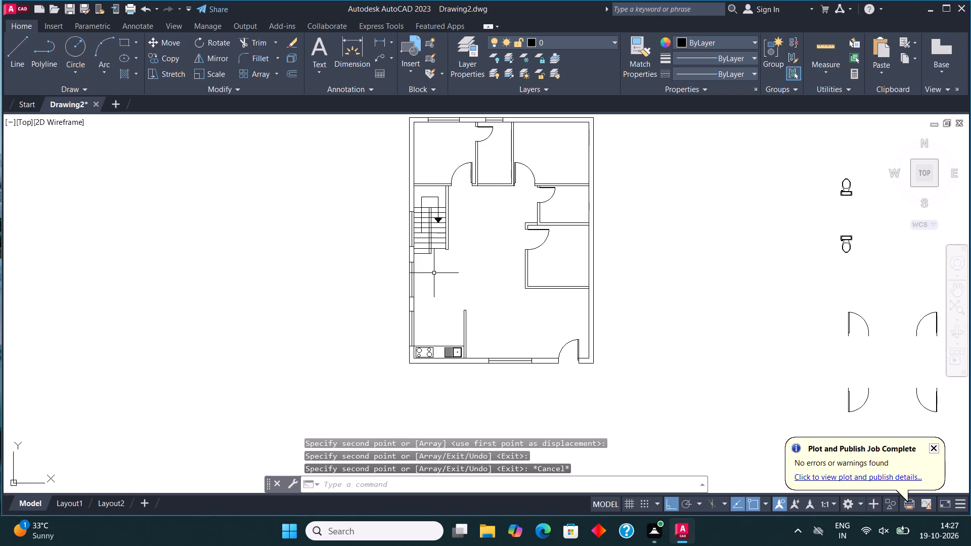
scroll(441, 285, "up", 3)
middle_click_drag(488, 313, 427, 275)
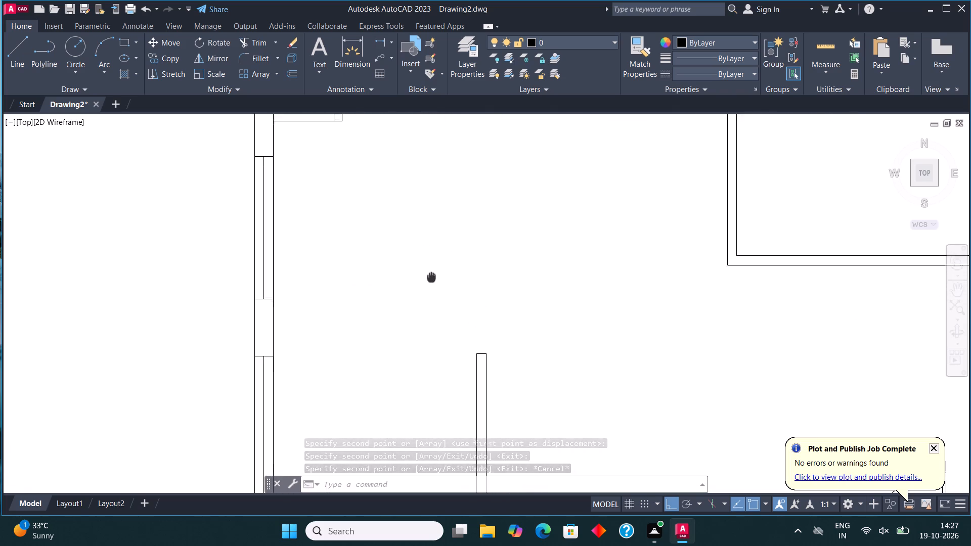
middle_click_drag(427, 275, 403, 247)
scroll(405, 248, "down", 1)
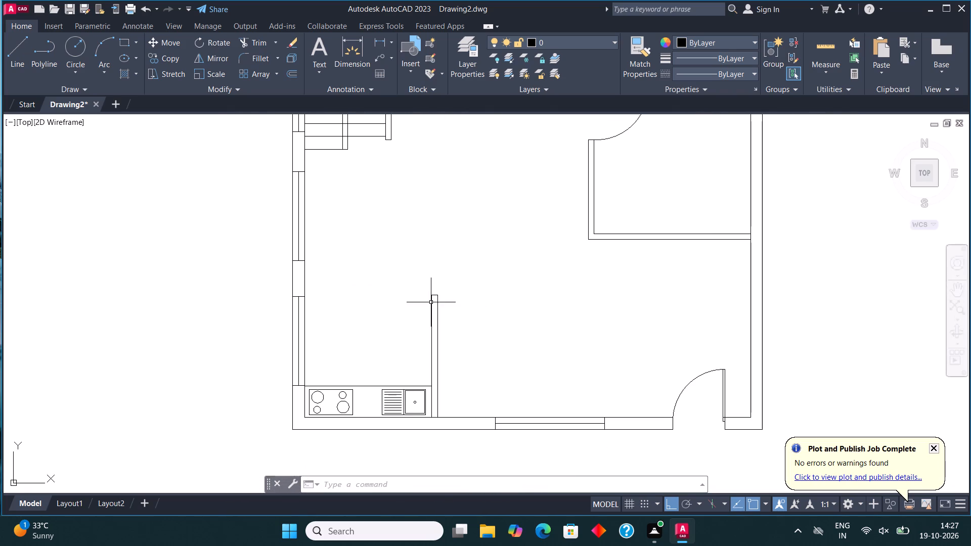
left_click(12, 57)
scroll(434, 298, "up", 1)
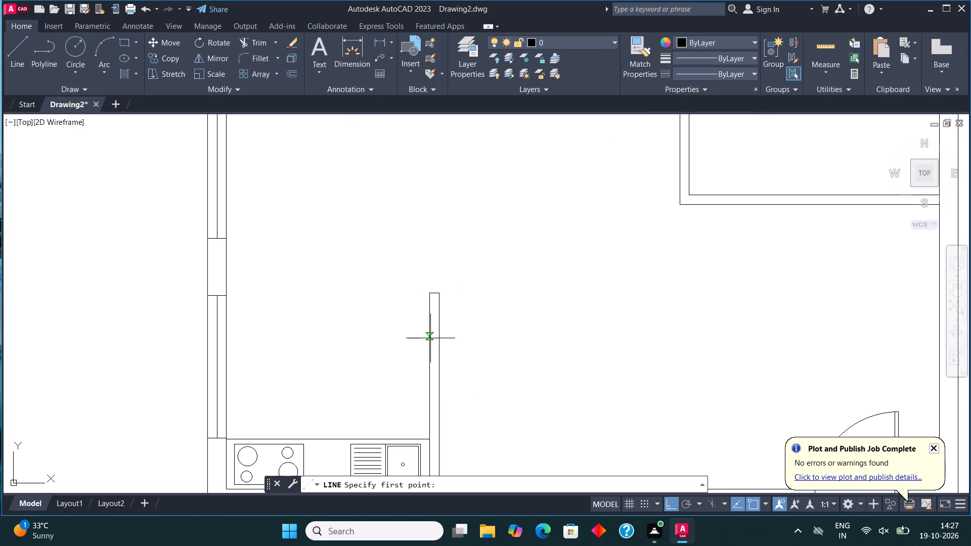
left_click(430, 342)
left_click(440, 342)
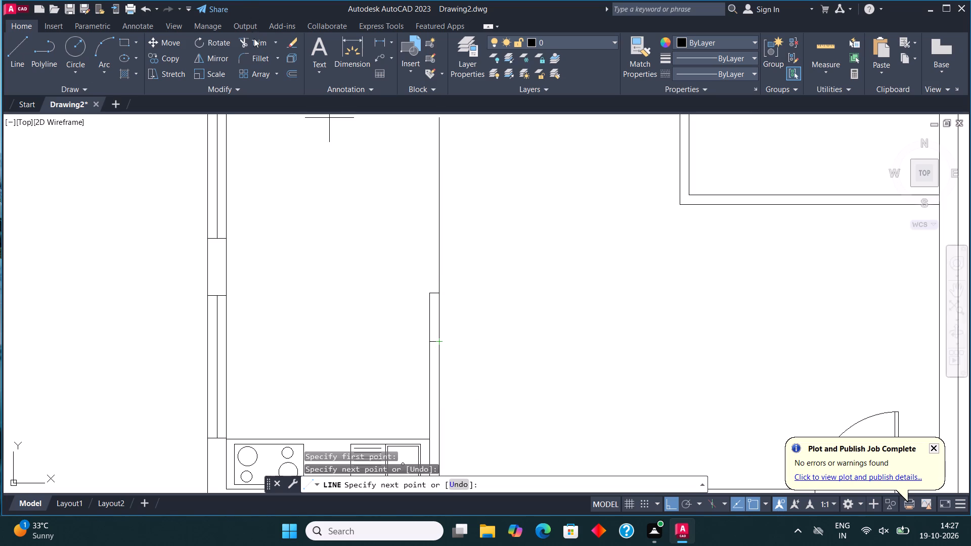
left_click(254, 38)
left_click_drag(421, 337, 448, 323)
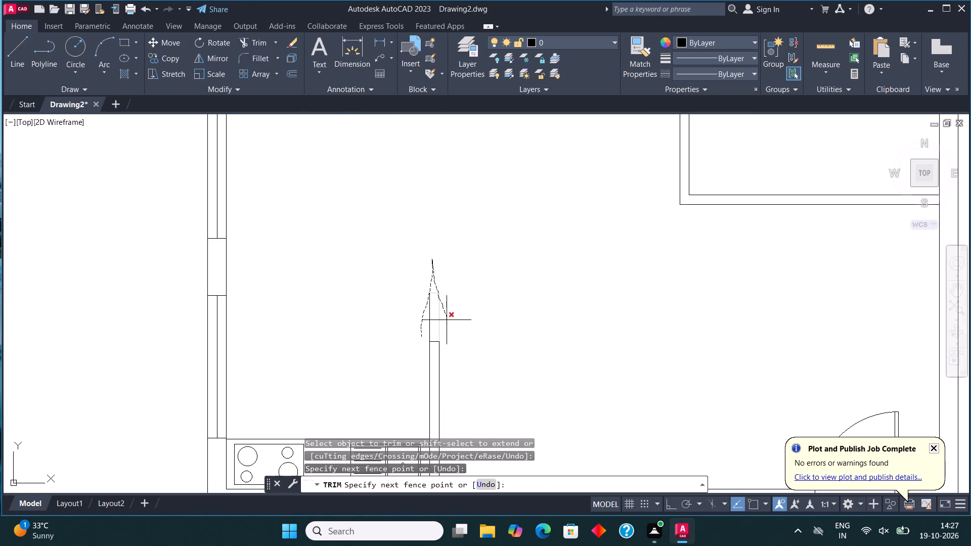
left_click_drag(448, 323, 440, 284)
scroll(414, 310, "down", 3)
key("Escape")
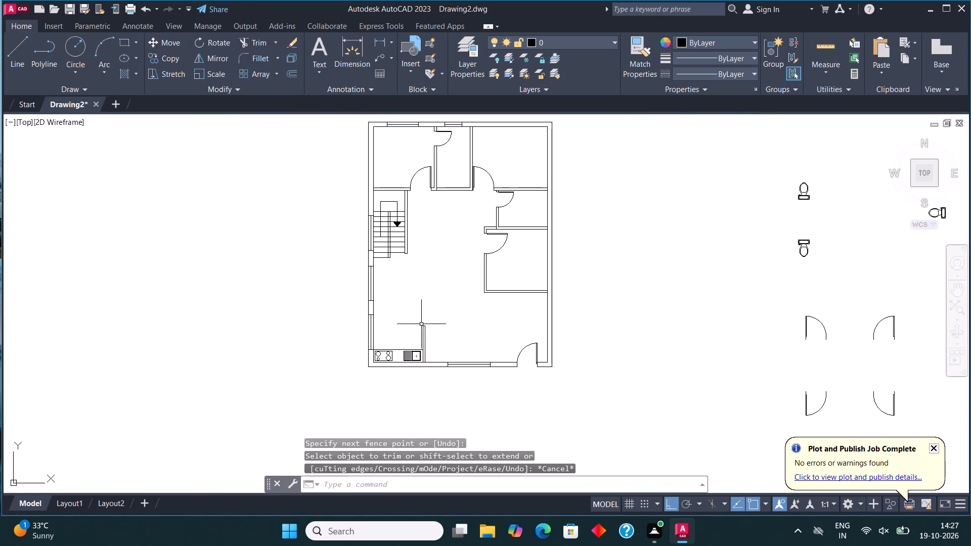
Draw a horizontal rectangular dining table in the open area between the kitchen and the staircase.
scroll(412, 315, "up", 2)
left_click(125, 39)
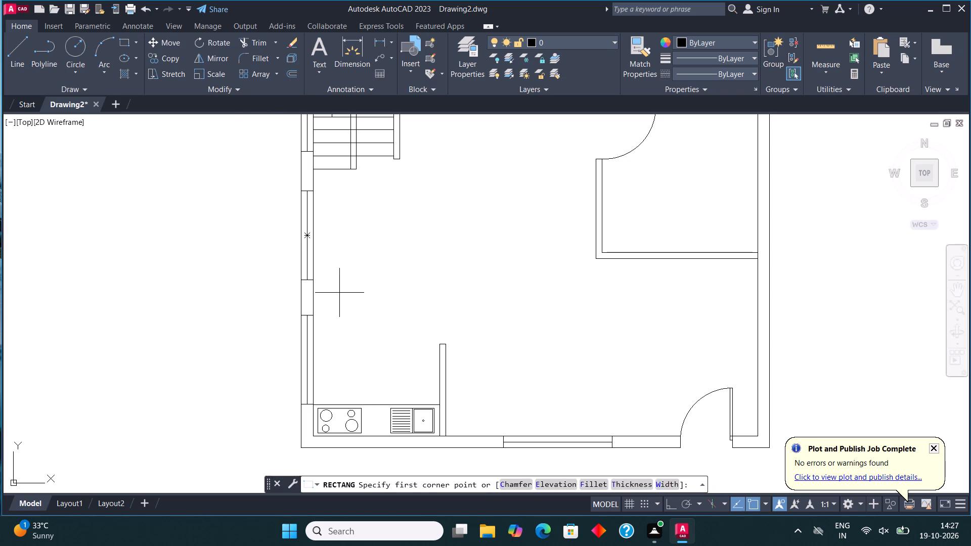
left_click(352, 299)
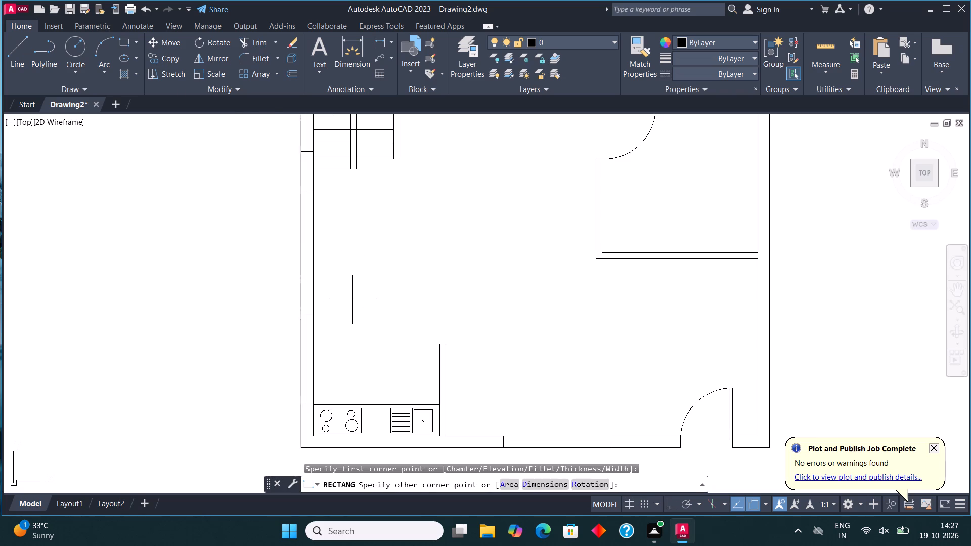
left_click(453, 255)
Offset the dining table rectangle 1" inward to form the tabletop border.
scroll(445, 241, "up", 1)
left_click_drag(411, 256, 377, 274)
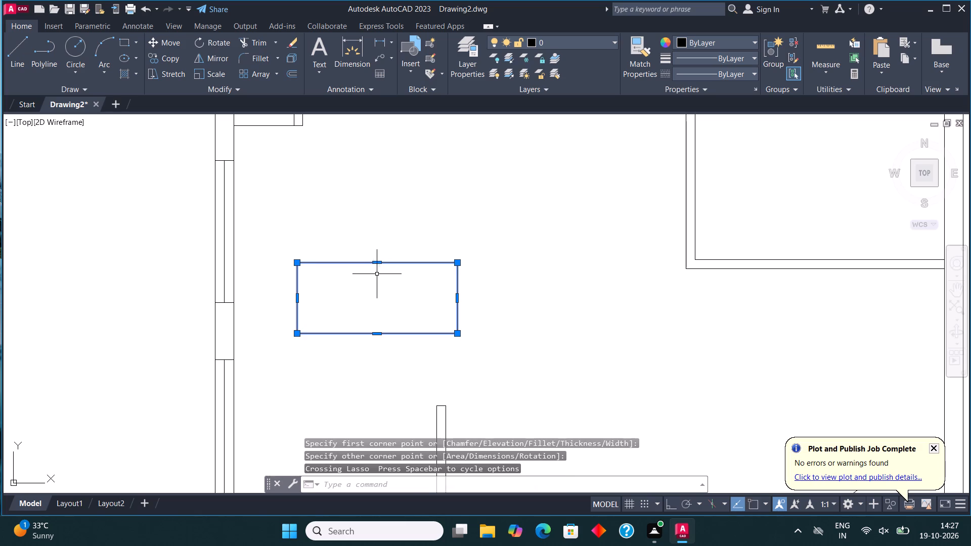
left_click(288, 71)
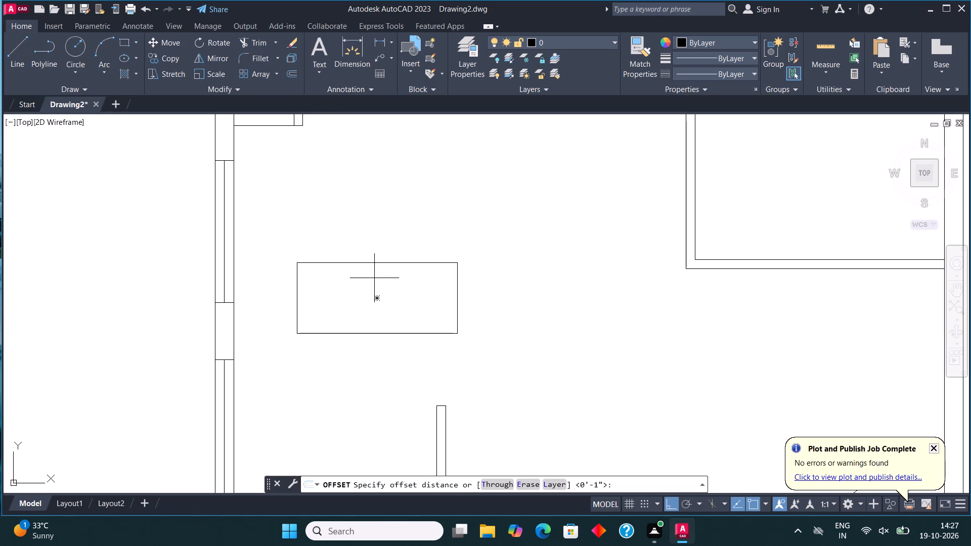
left_click(373, 264)
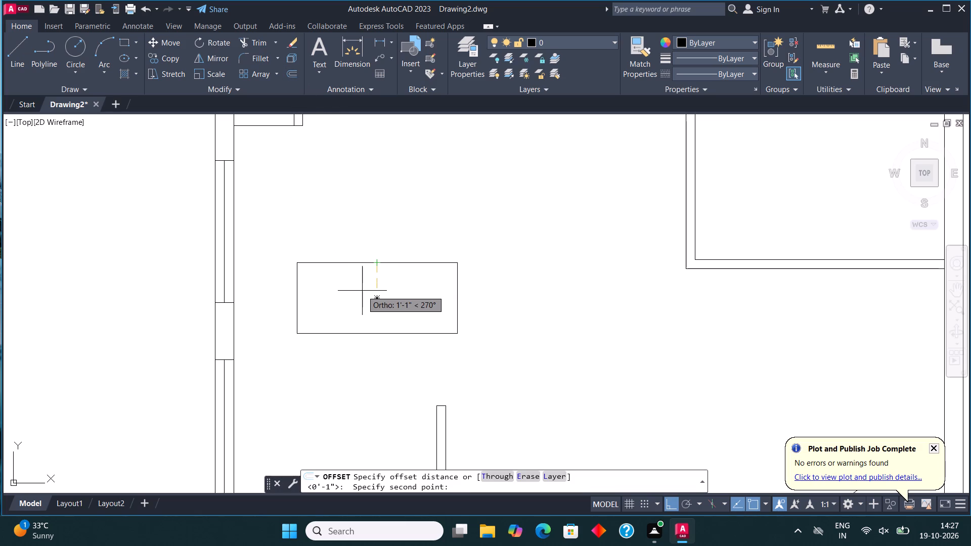
type("1\"")
key("Return")
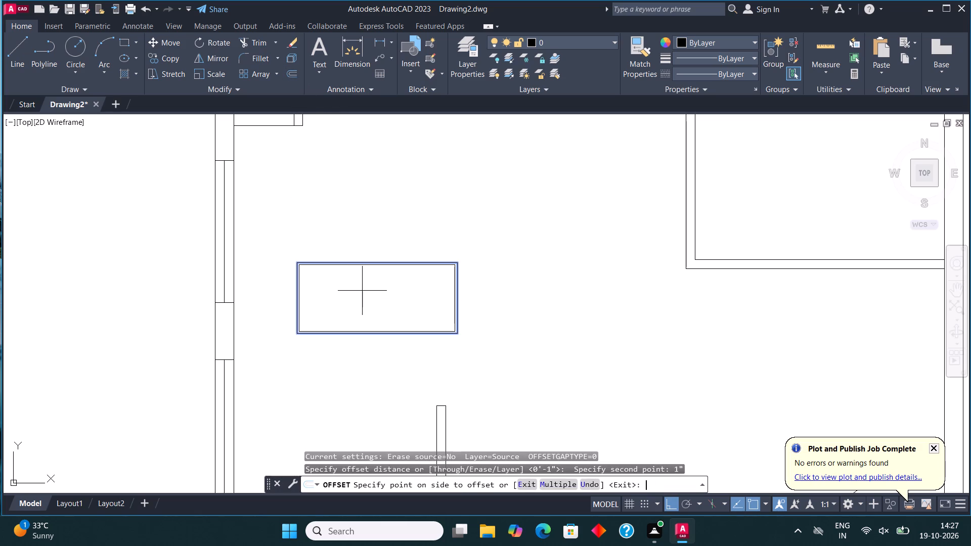
left_click(368, 299)
key("Escape")
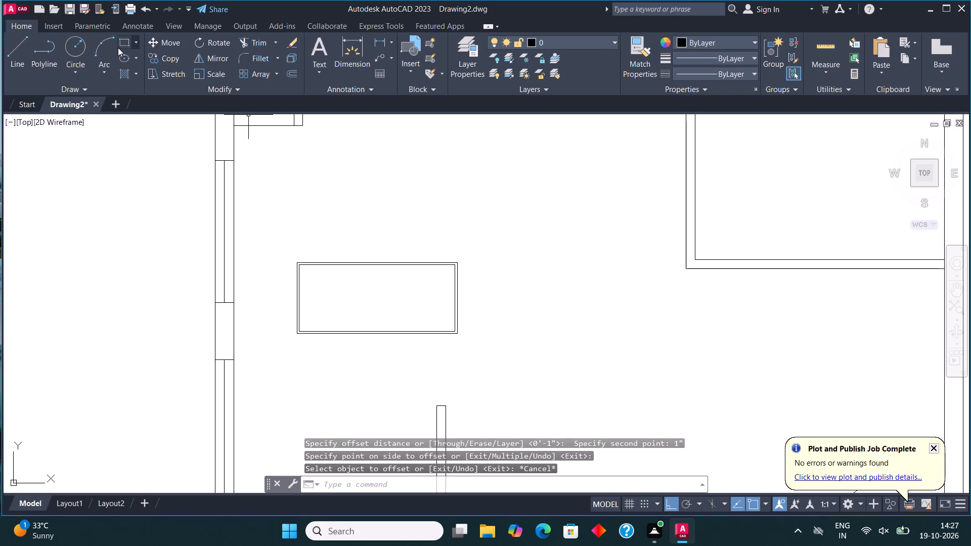
Draw a small chair seat rectangle against the table's left edge and stretch its top edge slightly upward.
left_click(119, 43)
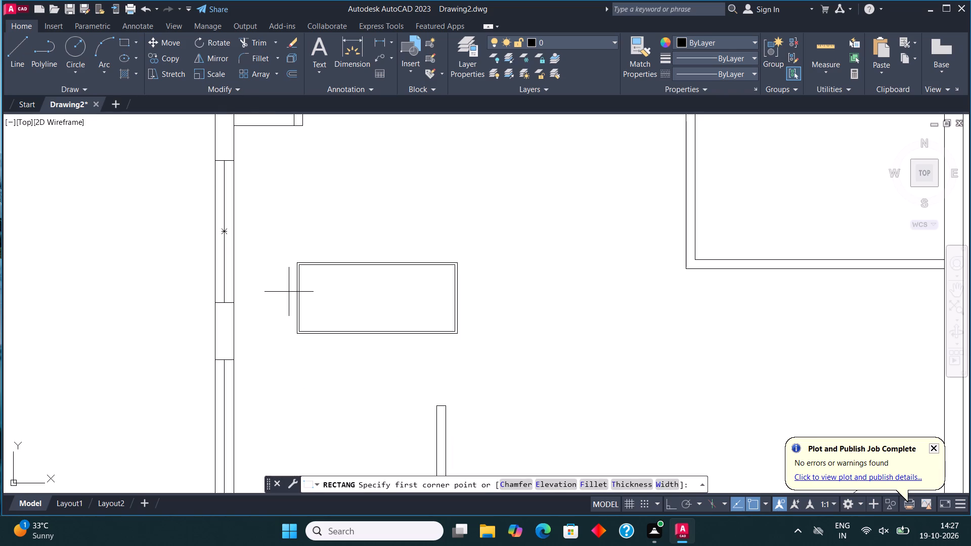
left_click(295, 286)
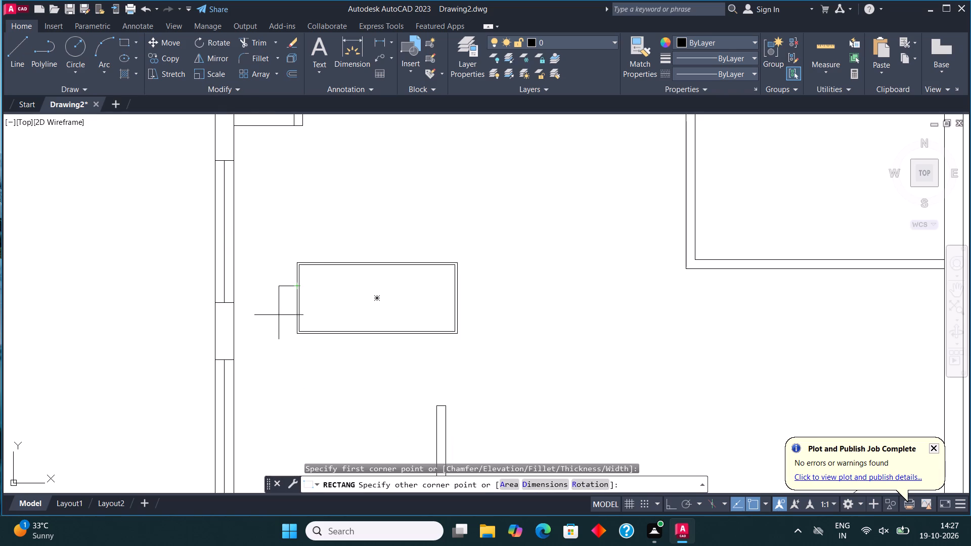
scroll(273, 309, "up", 3)
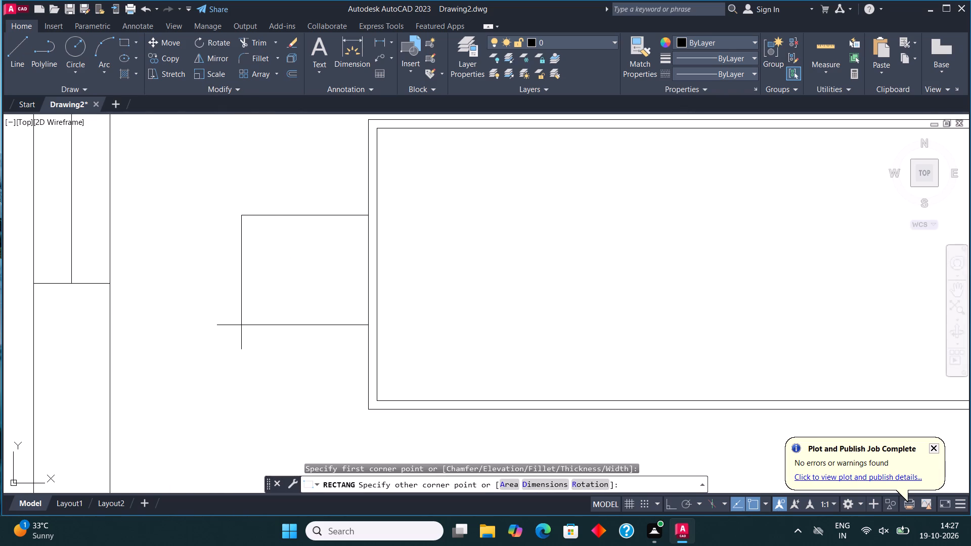
left_click(241, 325)
left_click(290, 218)
left_click(290, 209)
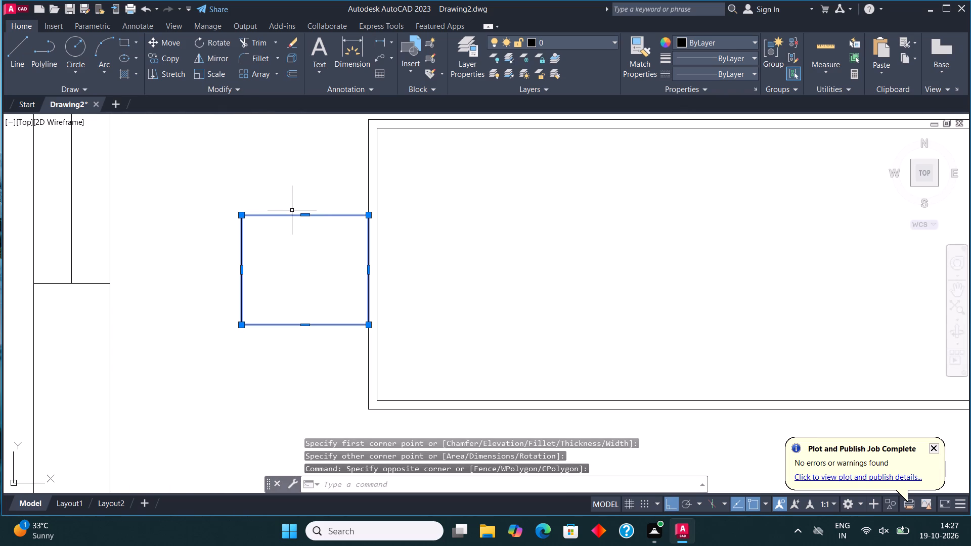
left_click(303, 215)
left_click(305, 207)
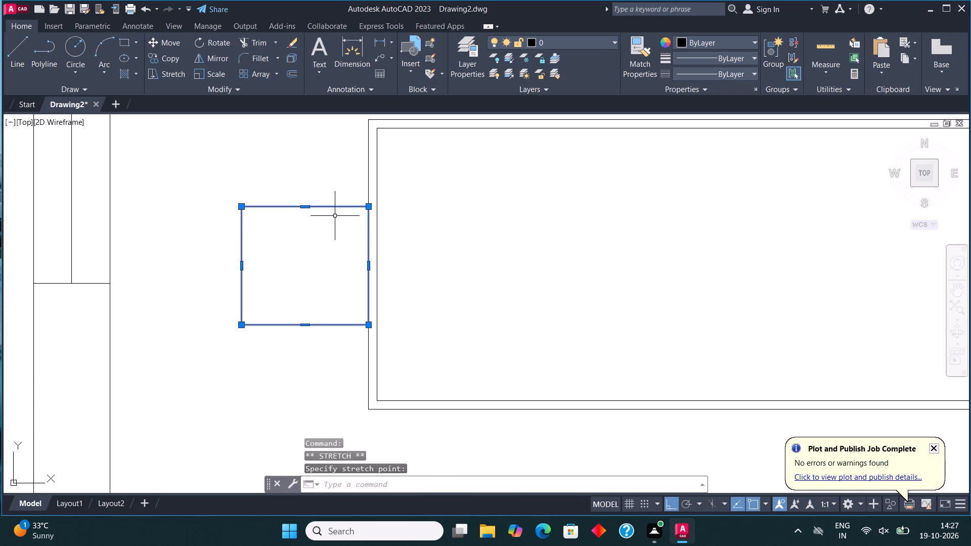
scroll(337, 215, "down", 1)
key("Escape")
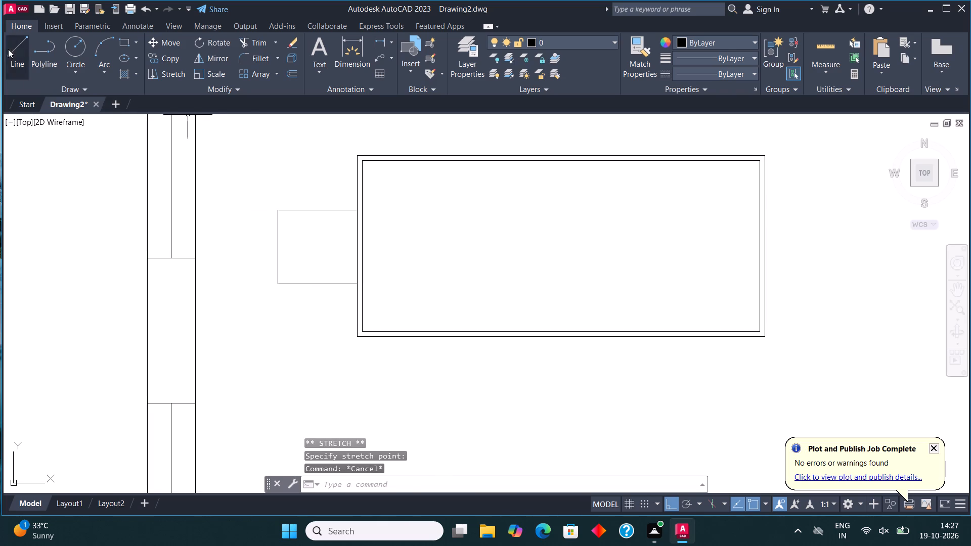
Draw a three-sided chair frame of lines around the seat, about 1'-5" deep and 1'-5" wide, ending at the table's edge.
left_click(8, 49)
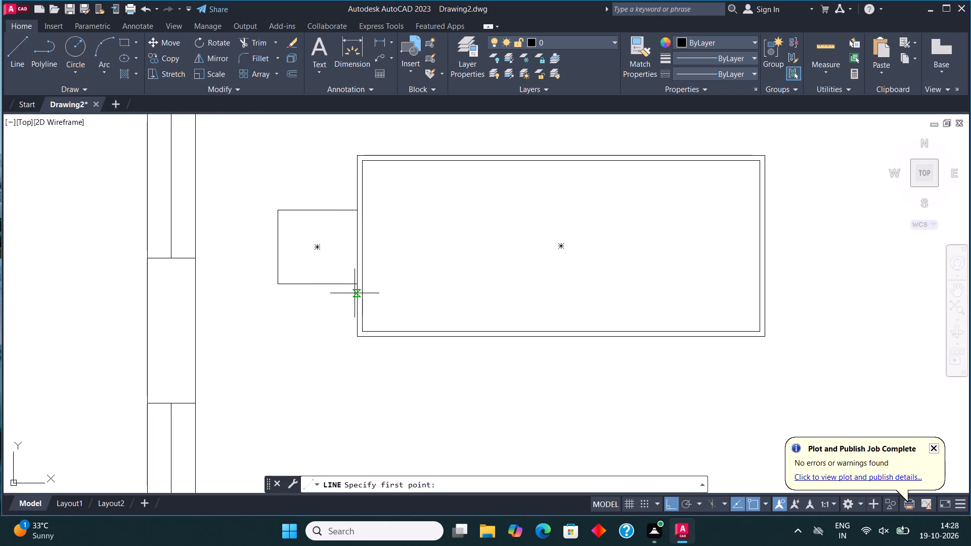
left_click(355, 293)
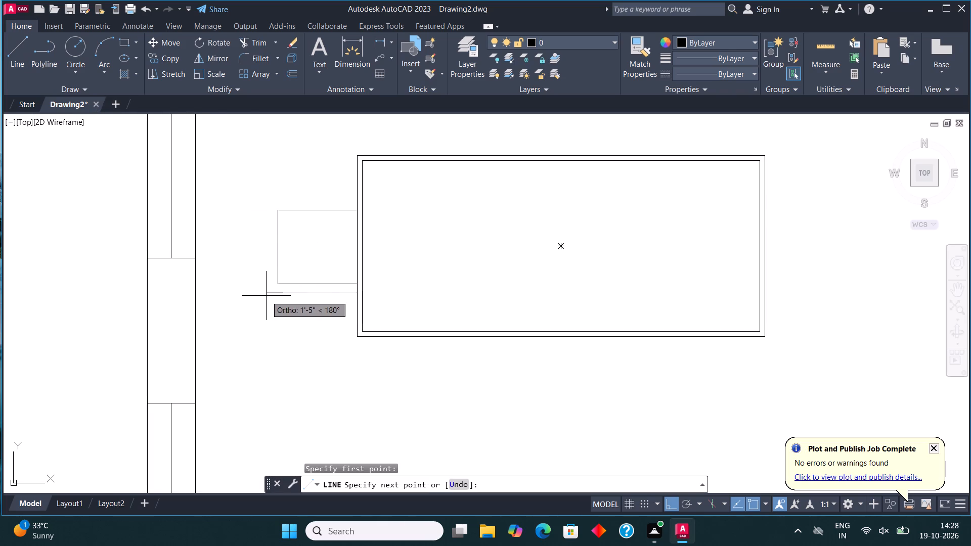
left_click(266, 295)
scroll(267, 184, "up", 1)
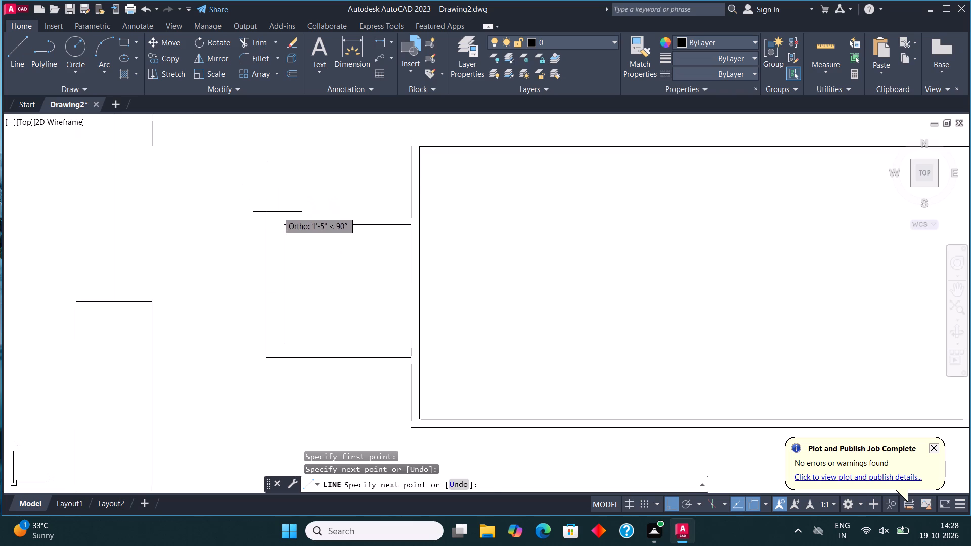
left_click(278, 212)
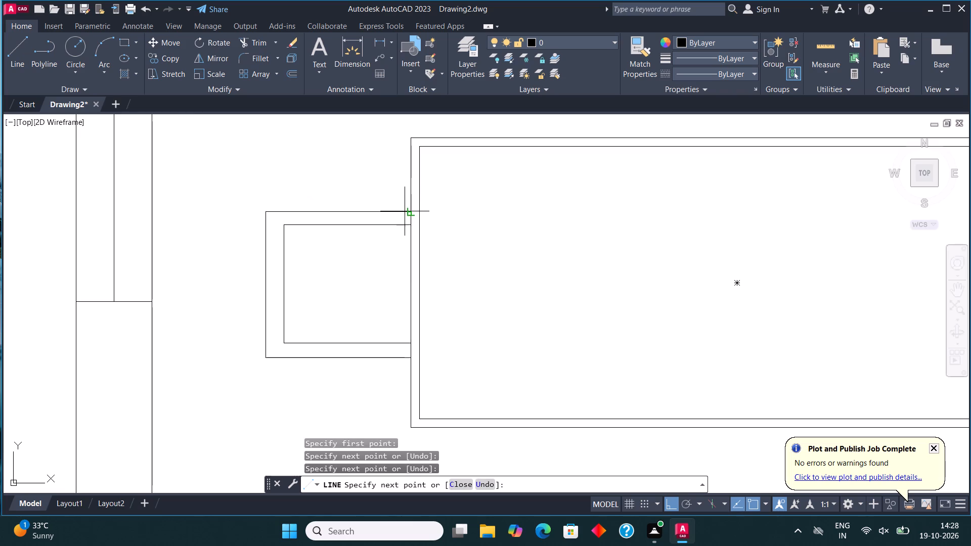
left_click(406, 212)
key("Escape")
Move the chair frame's top line slightly upward and fillet it with the vertical back line to close the corner.
scroll(359, 219, "down", 2)
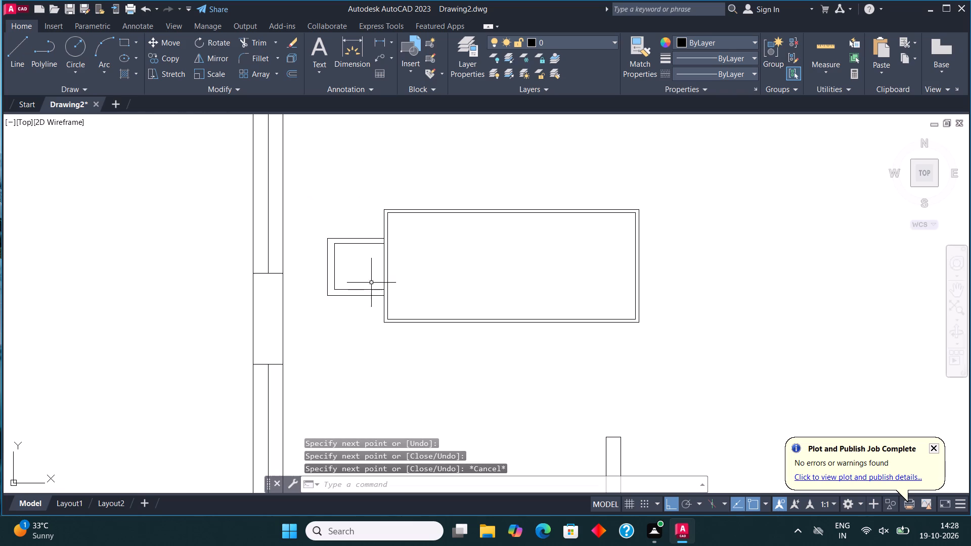
left_click_drag(364, 304, 360, 296)
left_click(355, 332)
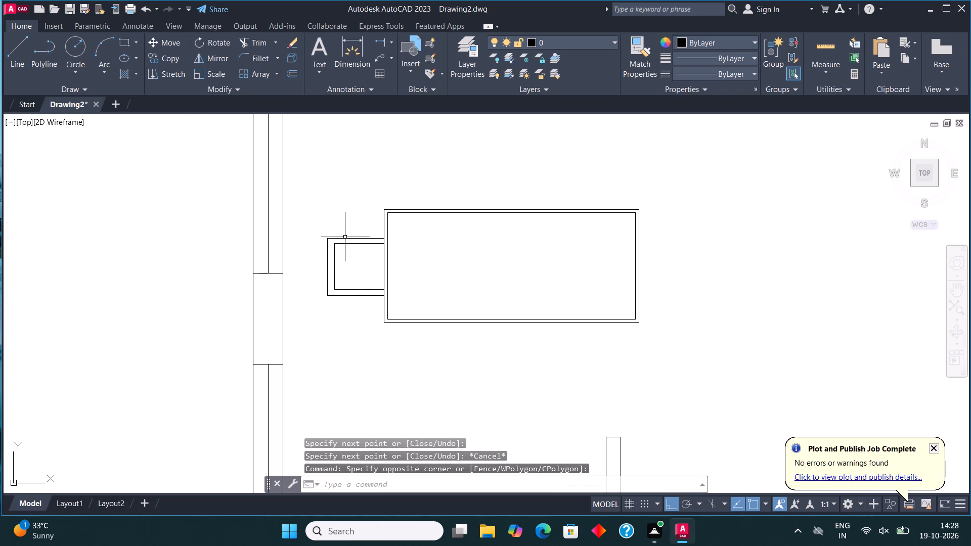
scroll(347, 235, "up", 4)
left_click(361, 253)
left_click(357, 230)
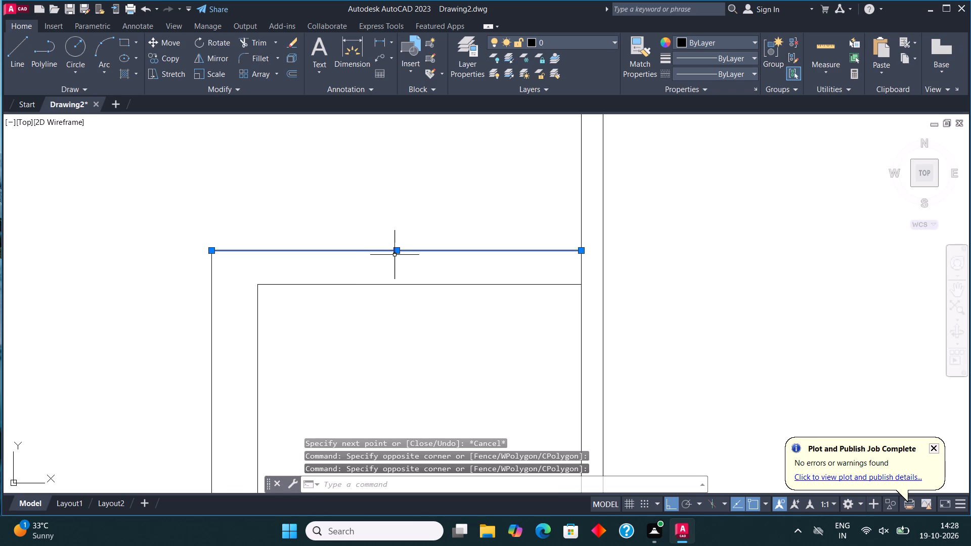
left_click(394, 251)
left_click(394, 242)
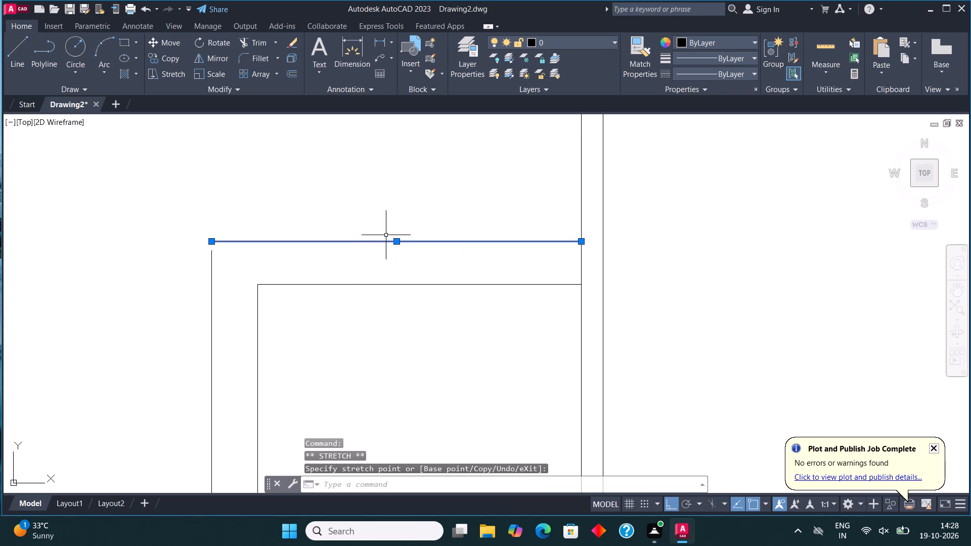
left_click(261, 58)
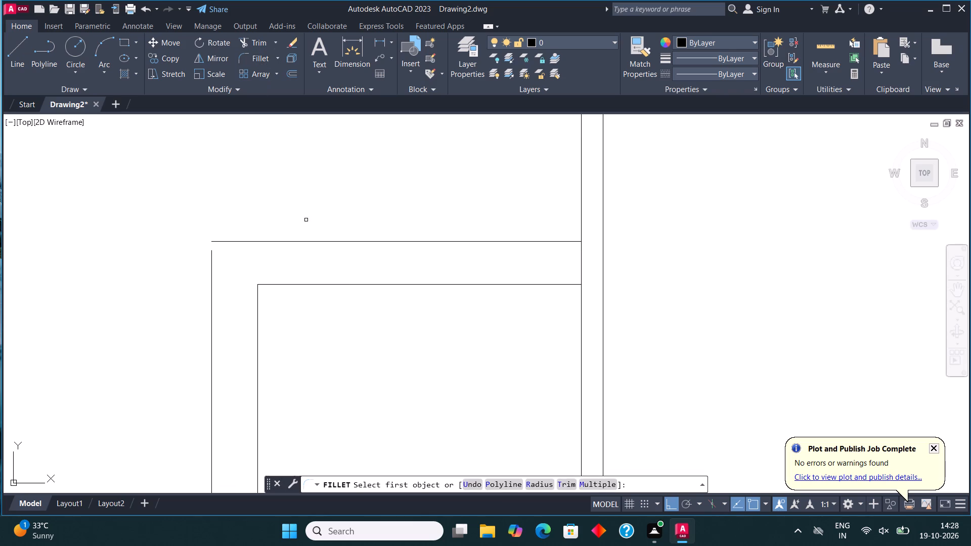
left_click(307, 241)
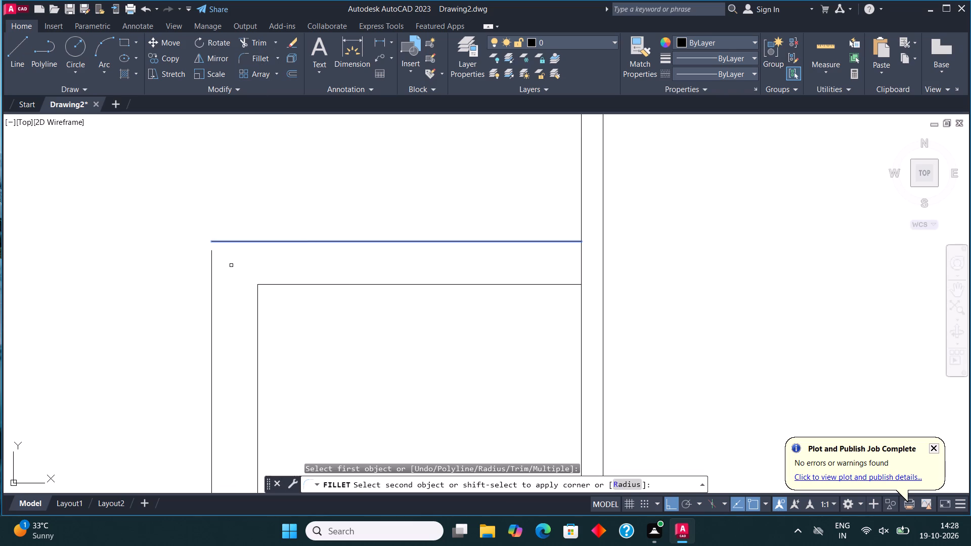
left_click(211, 277)
Mirror the chair about the table's vertical centre line to the opposite end, keeping the original.
scroll(341, 175, "down", 3)
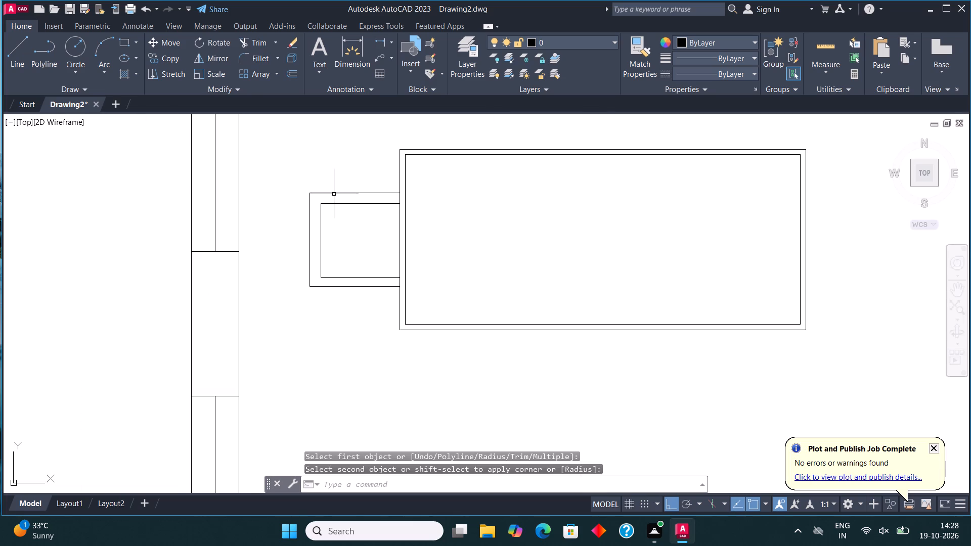
middle_click_drag(334, 194, 329, 292)
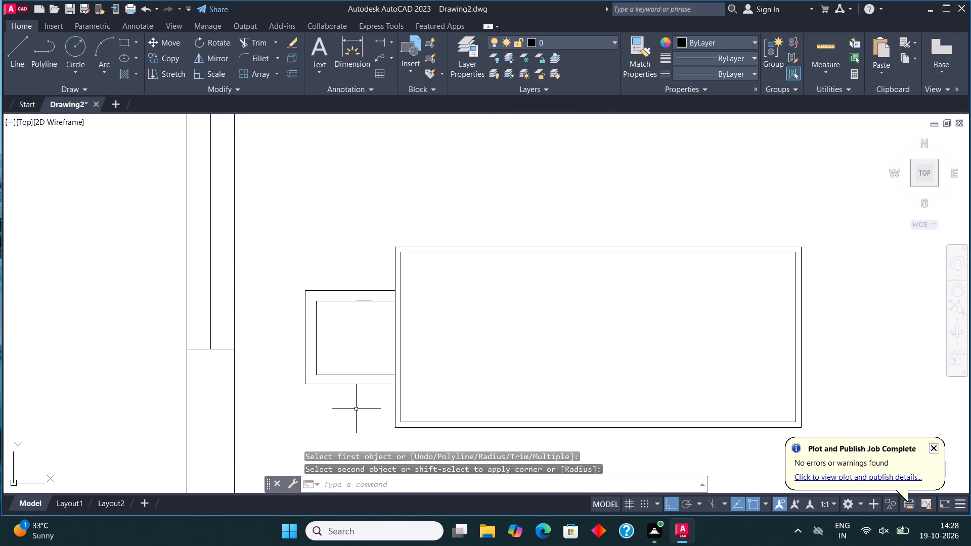
left_click(356, 409)
left_click(299, 267)
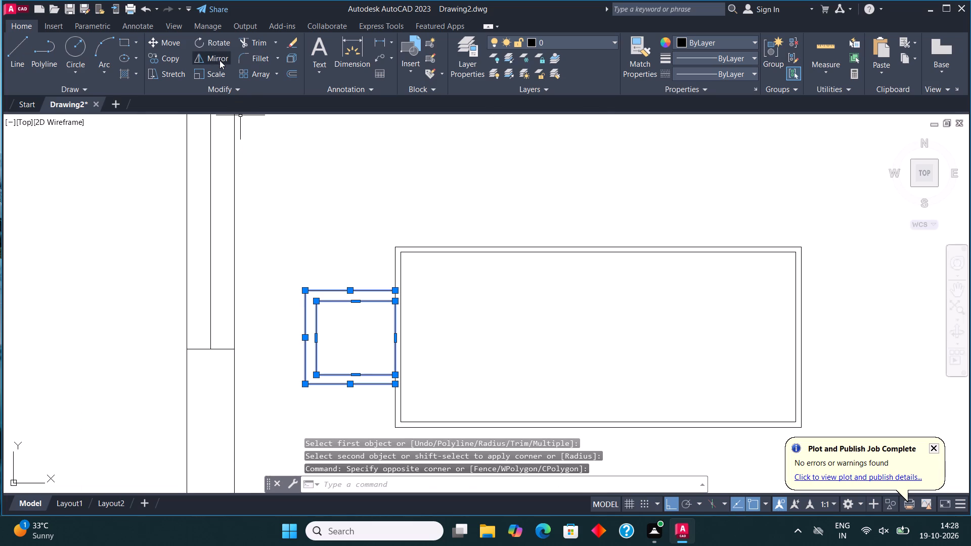
left_click(219, 60)
scroll(330, 174, "down", 1)
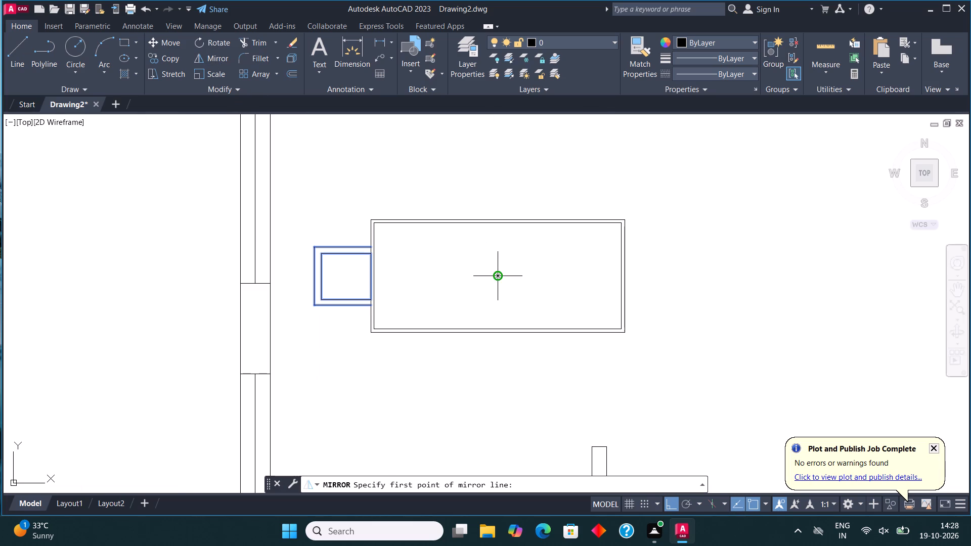
left_click(496, 274)
left_click(509, 245)
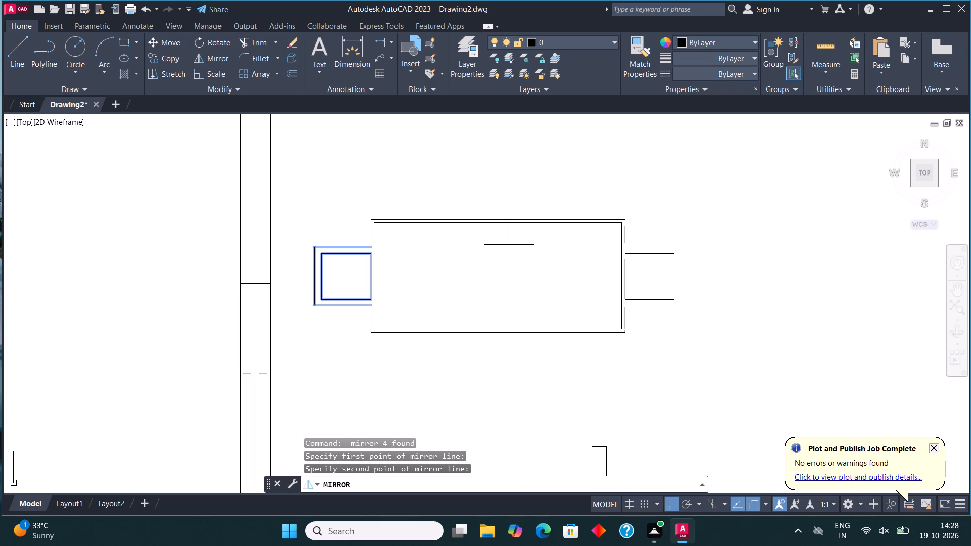
left_click(481, 483)
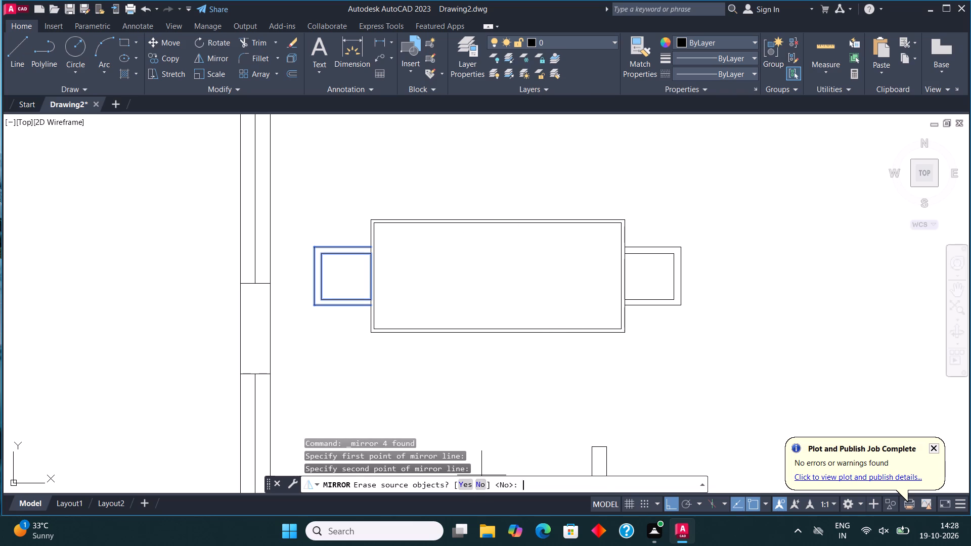
Copy the left chair straight up into the free space above the dining table.
left_click(357, 311)
left_click(302, 227)
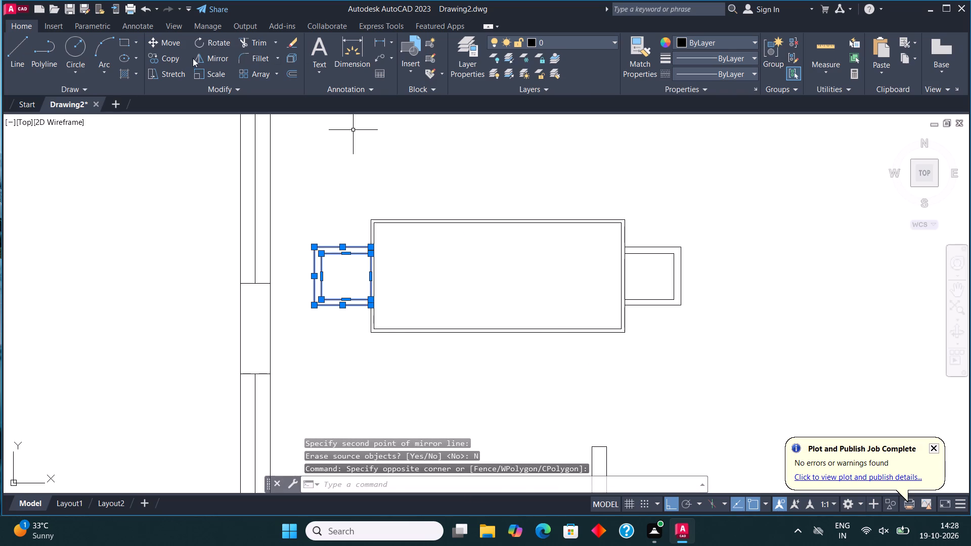
left_click(168, 62)
left_click(349, 298)
scroll(360, 365, "down", 3)
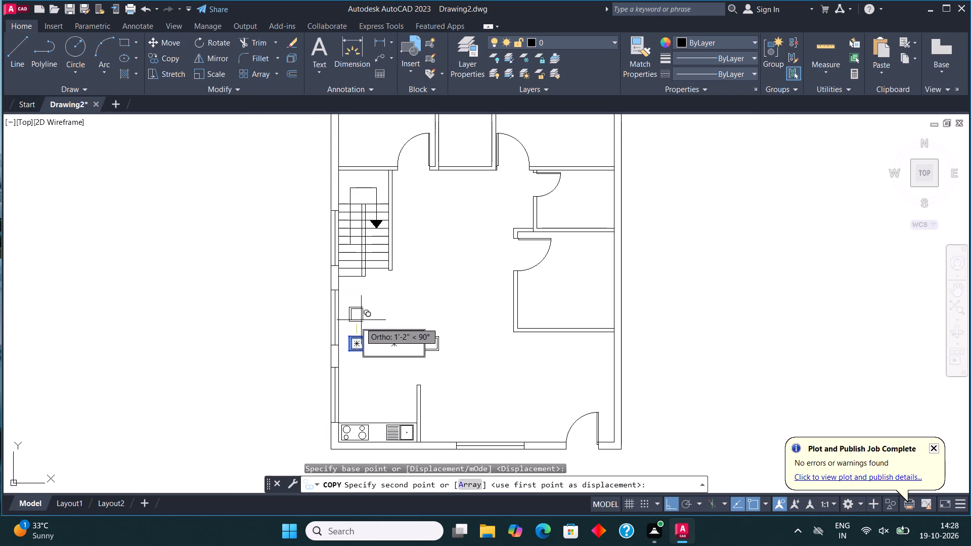
scroll(360, 313, "up", 2)
left_click(360, 313)
key("Escape")
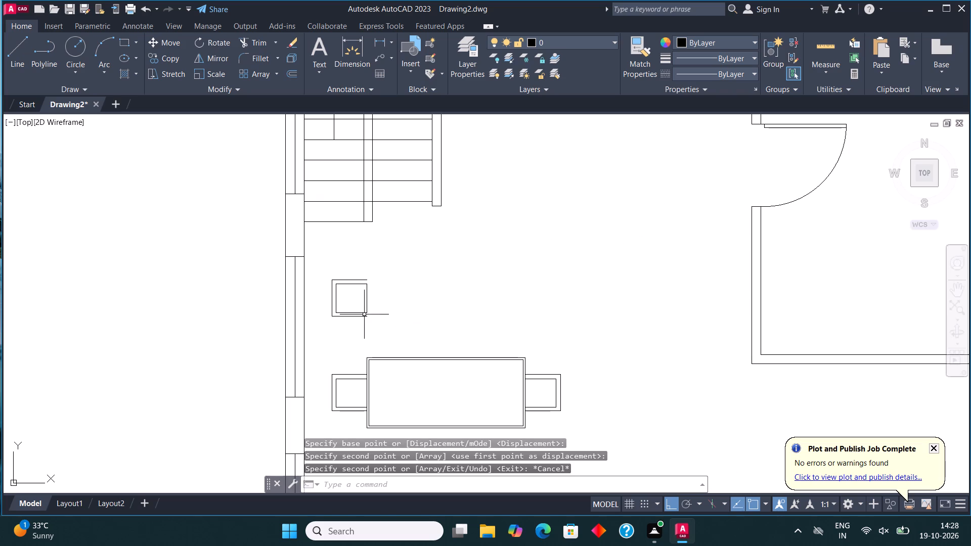
Rotate the copied chair by 270° about its right-edge midpoint so its open side faces down towards the table.
left_click_drag(368, 328, 362, 318)
left_click(323, 260)
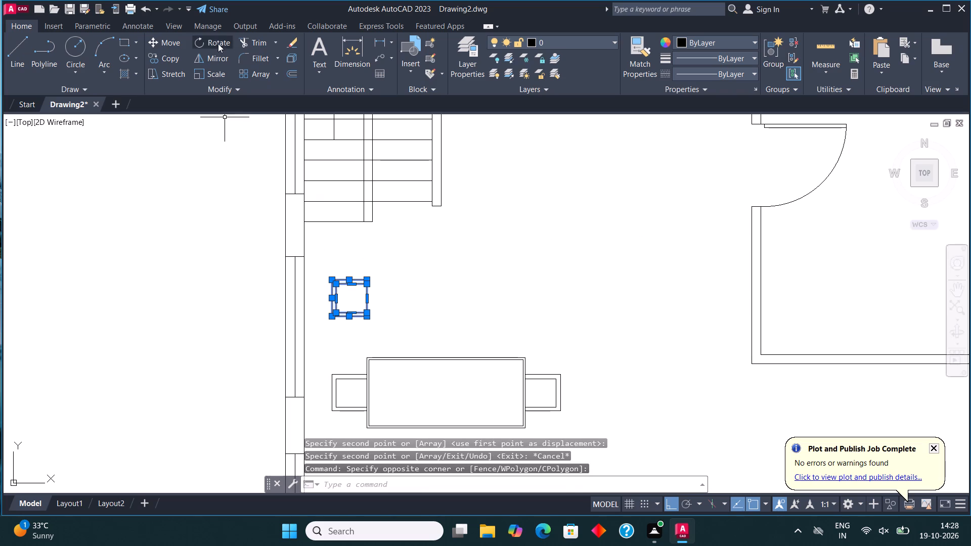
left_click(218, 41)
left_click(369, 299)
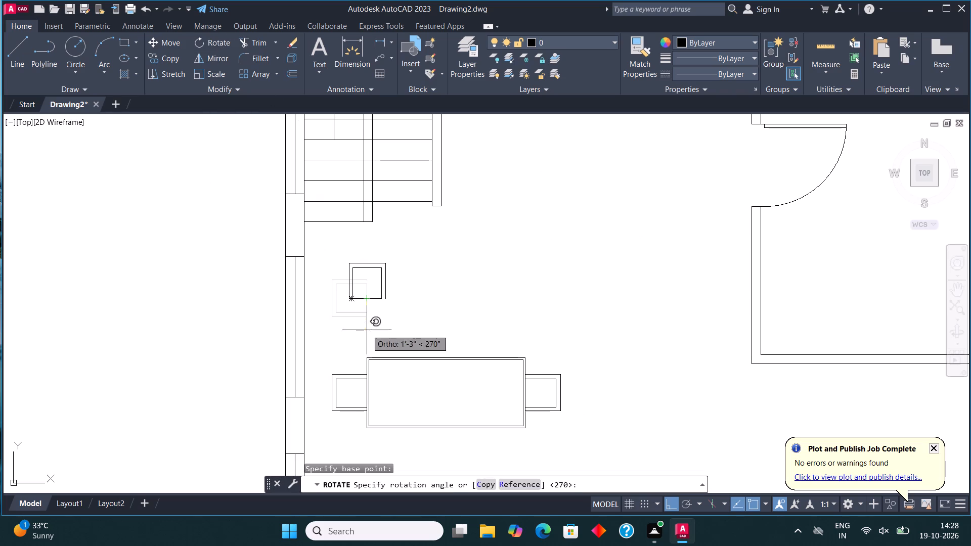
left_click(367, 332)
Move the rotated chair onto the dining table's upper edge, near the table's left end.
left_click_drag(401, 305, 397, 301)
left_click(334, 248)
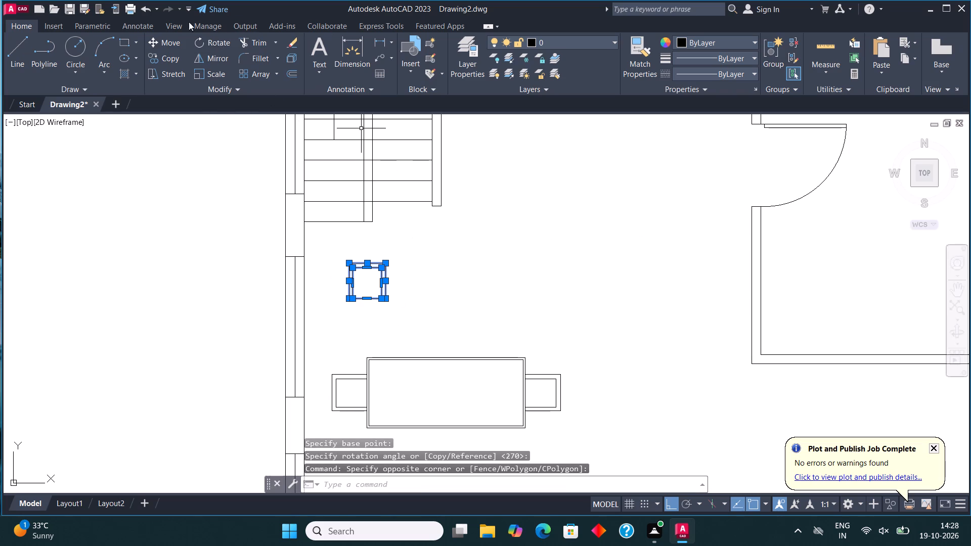
left_click(162, 37)
scroll(347, 299, "up", 3)
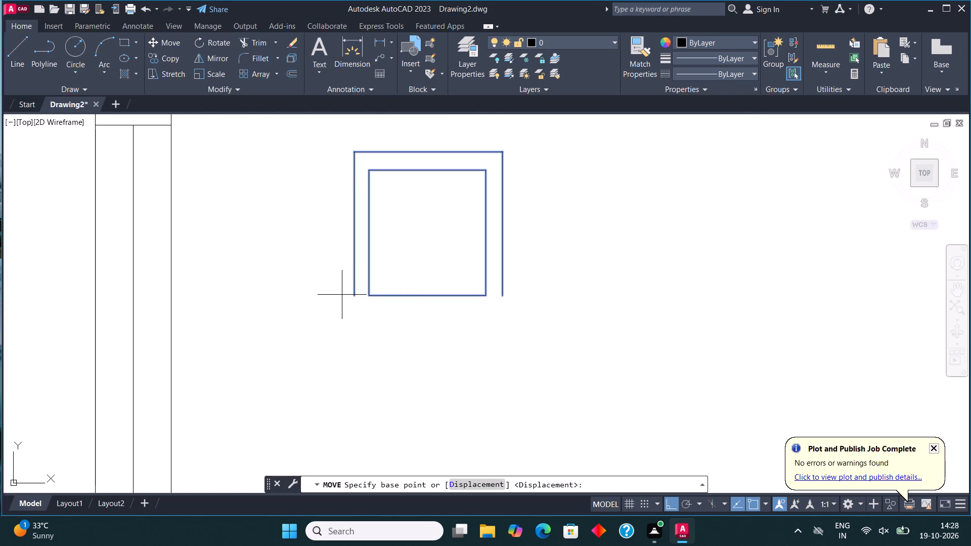
left_click(352, 299)
scroll(466, 246, "down", 3)
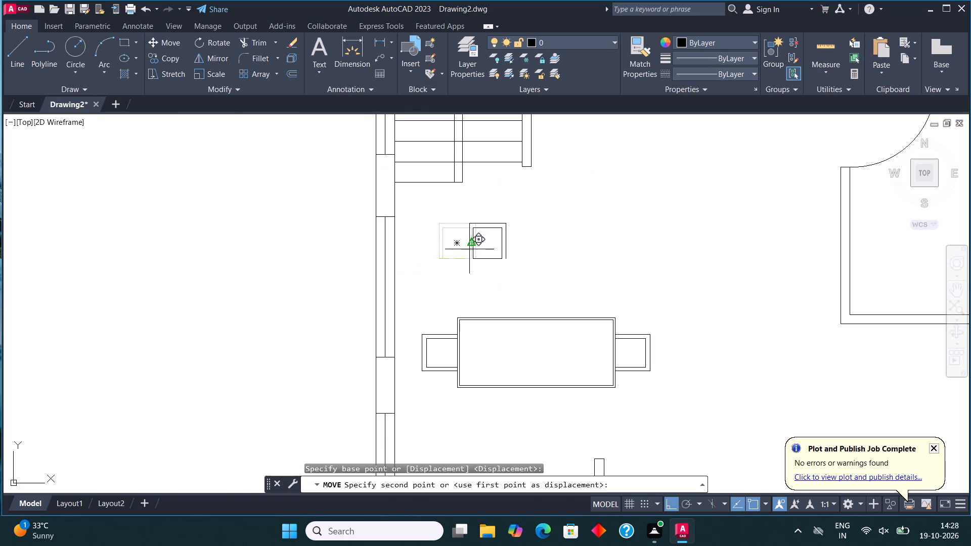
key("F8")
scroll(478, 289, "up", 1)
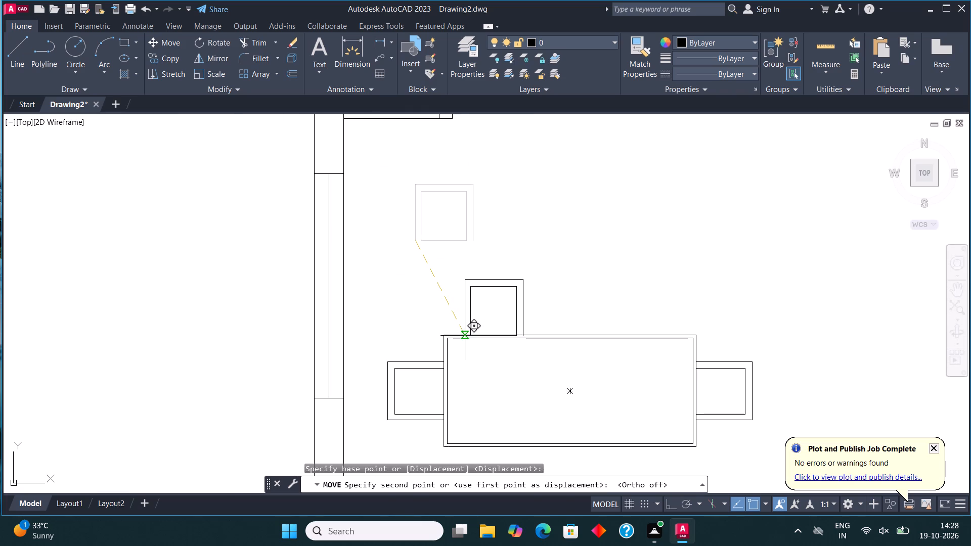
left_click(465, 334)
Copy the upper chair along the table's top edge, once near the right end and once midway between the two.
left_click_drag(525, 300, 520, 296)
left_click(469, 256)
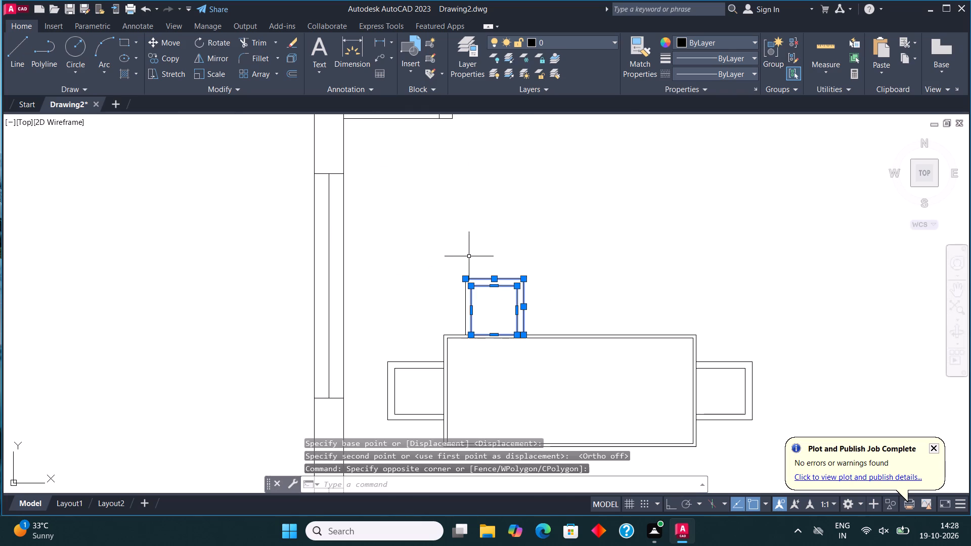
left_click(548, 299)
left_click(446, 263)
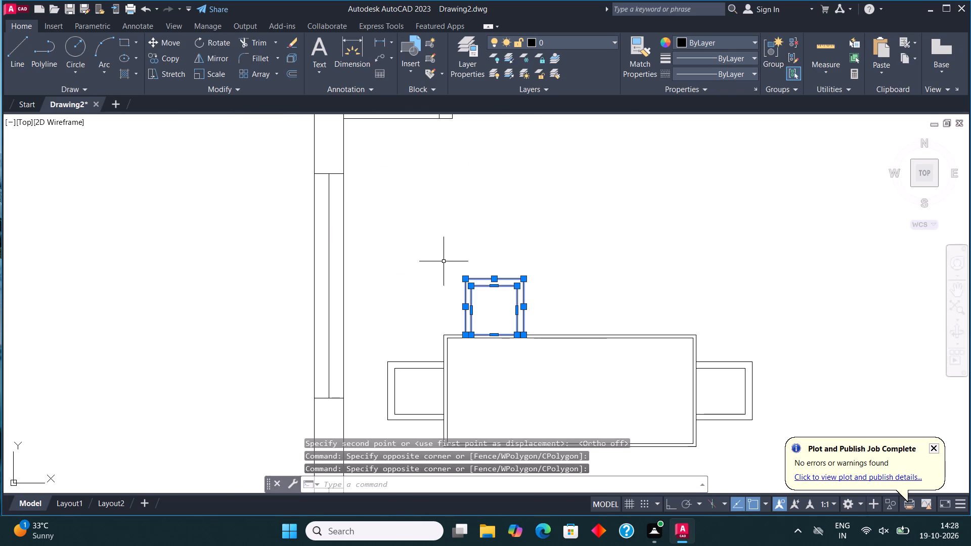
left_click(171, 57)
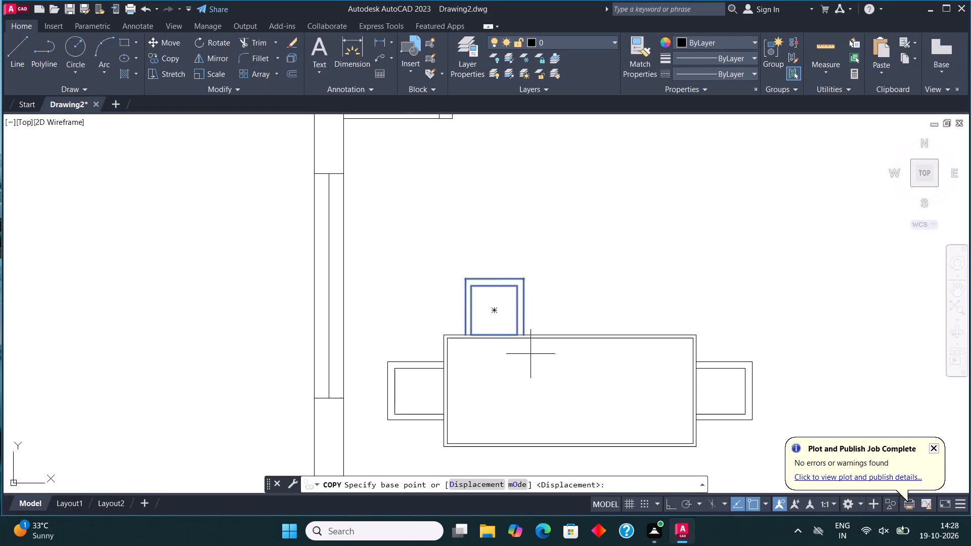
left_click(522, 332)
scroll(571, 331, "up", 1)
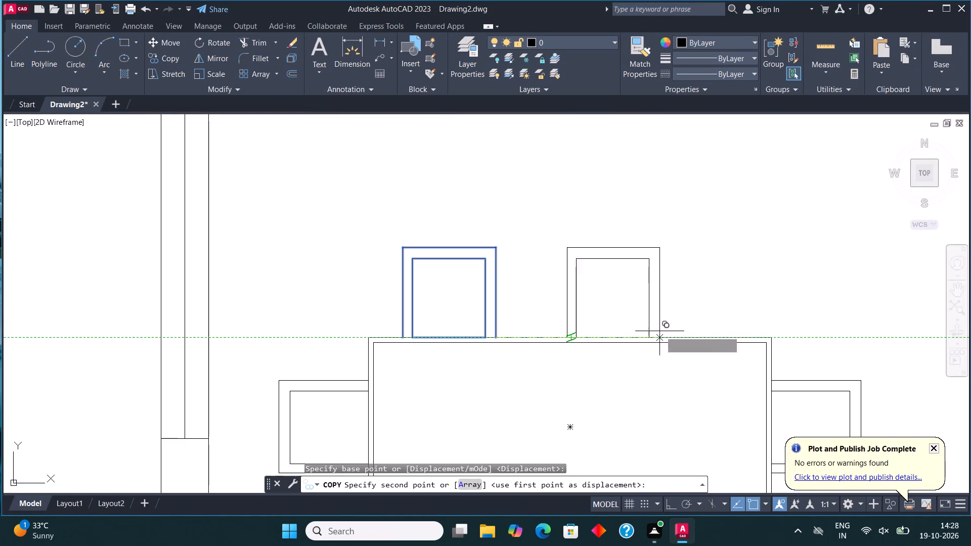
left_click(743, 335)
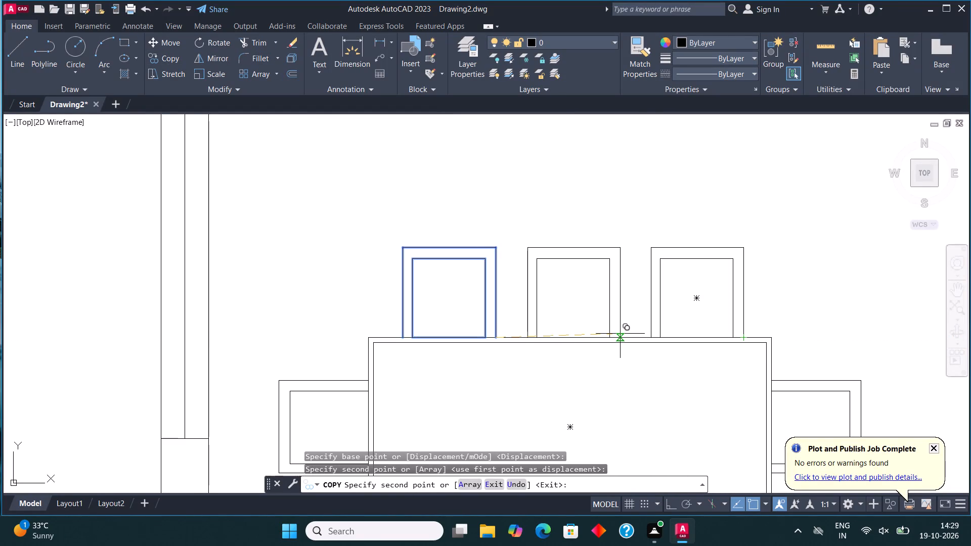
key("F8")
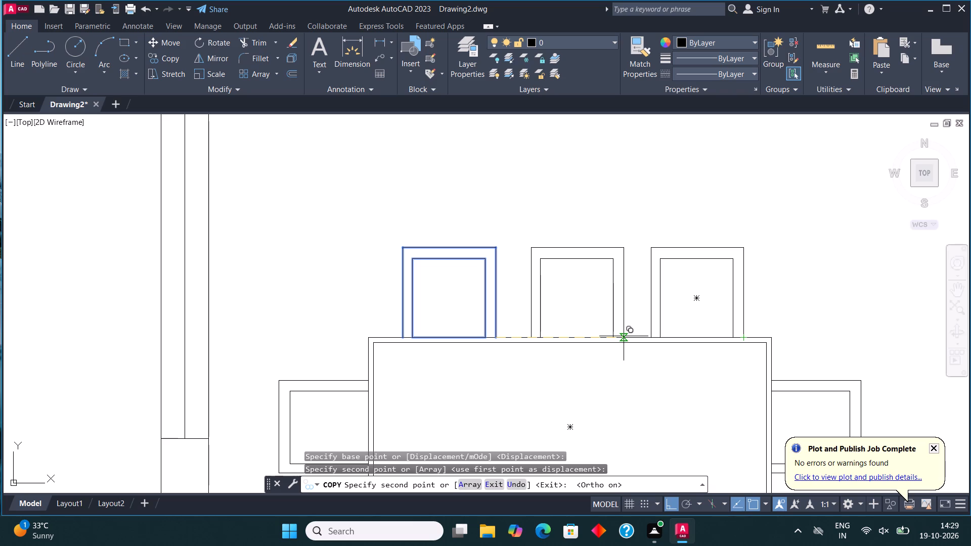
left_click(619, 334)
key("Escape")
Mirror the three upper chairs about the table's horizontal centre line to the lower side, keeping the originals.
scroll(598, 329, "down", 3)
middle_click_drag(624, 331, 617, 308)
scroll(619, 300, "up", 2)
left_click(679, 293)
left_click(376, 230)
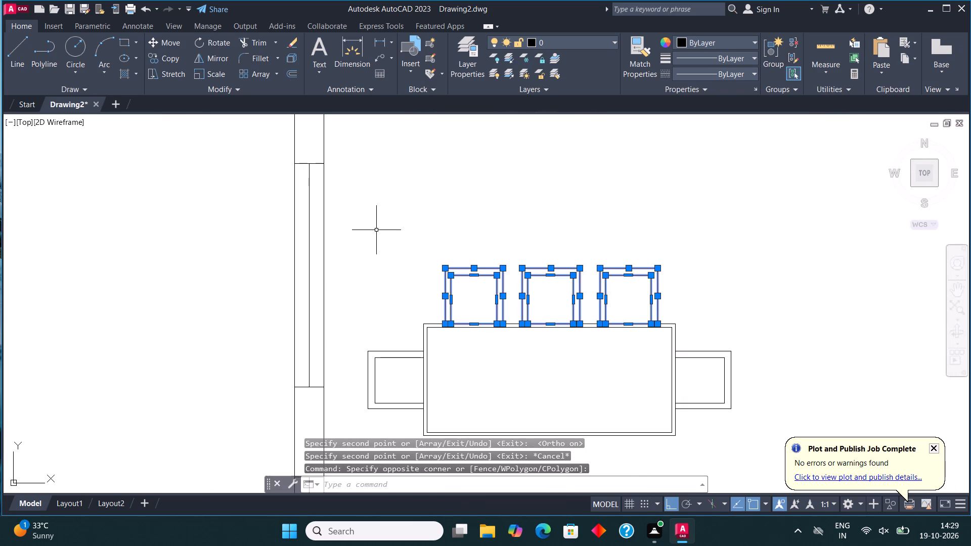
scroll(378, 224, "down", 4)
scroll(430, 272, "up", 3)
scroll(428, 270, "down", 2)
scroll(368, 225, "up", 3)
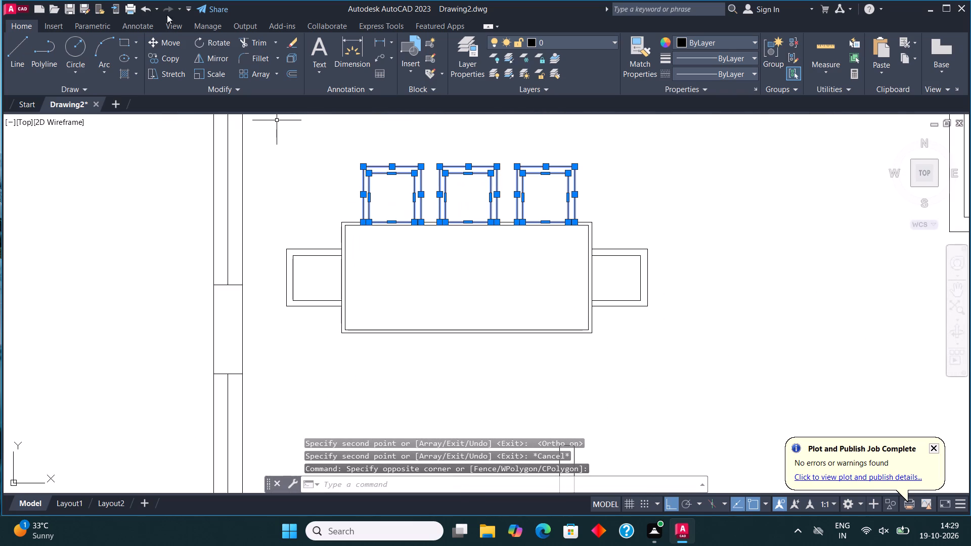
left_click(218, 58)
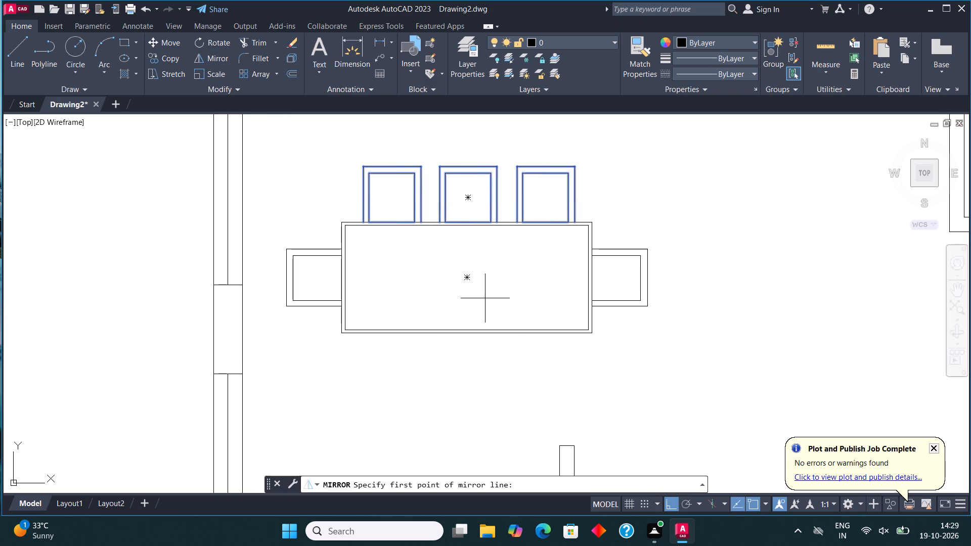
left_click(465, 282)
left_click(408, 280)
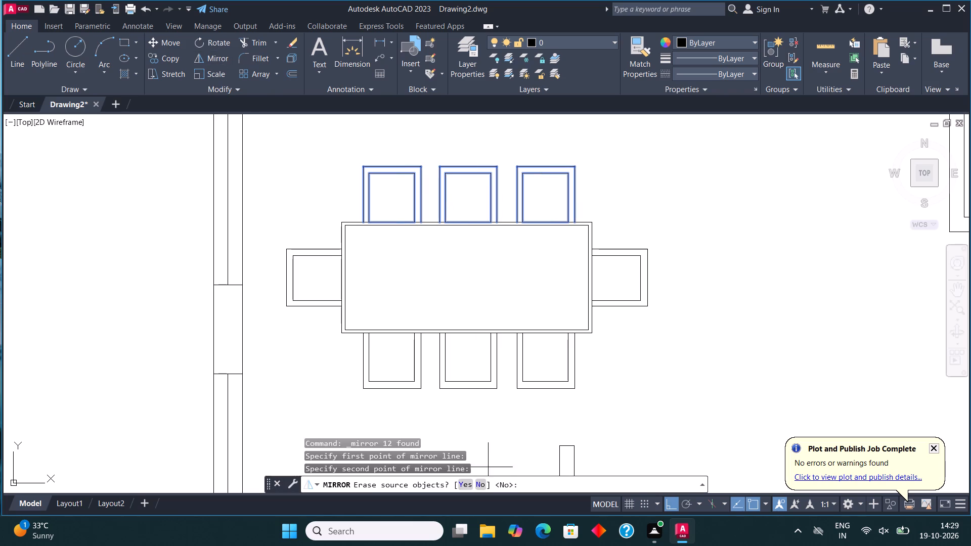
left_click(481, 481)
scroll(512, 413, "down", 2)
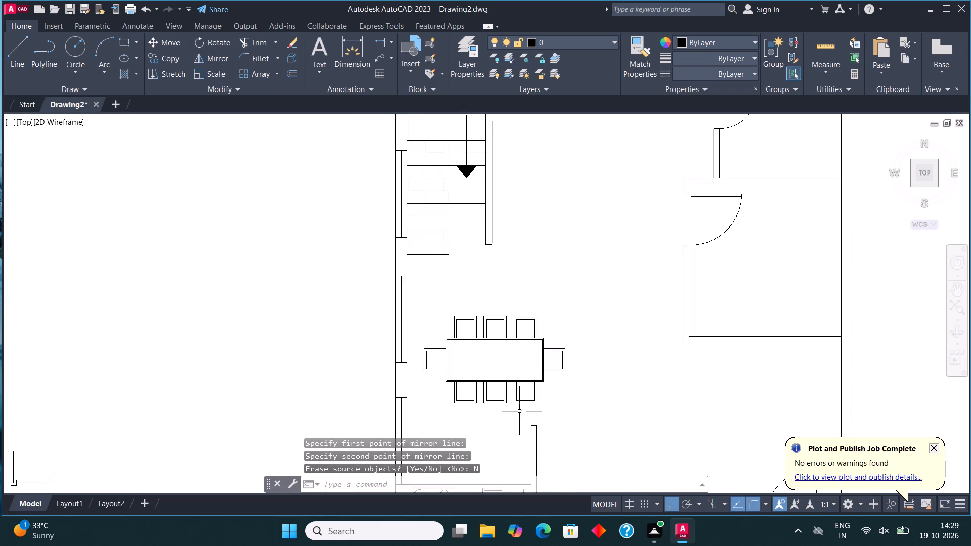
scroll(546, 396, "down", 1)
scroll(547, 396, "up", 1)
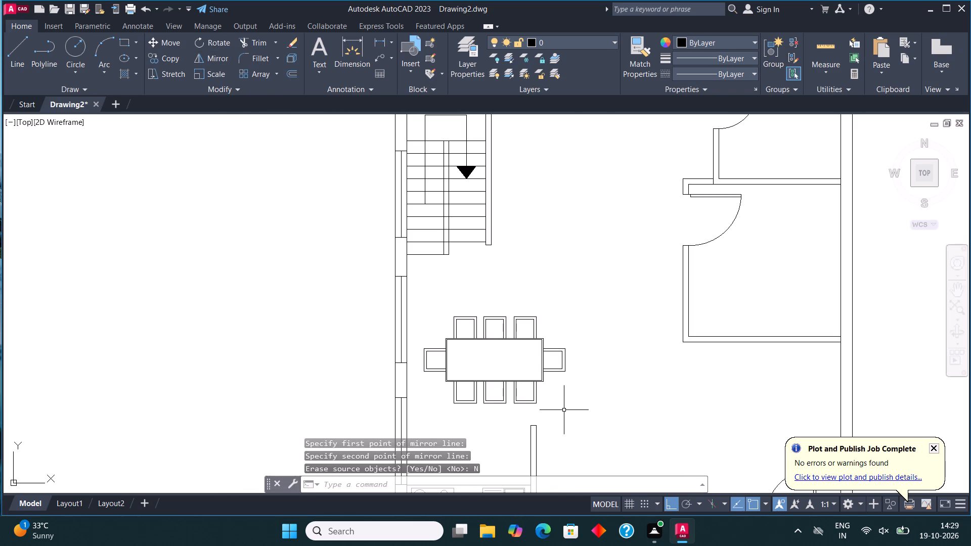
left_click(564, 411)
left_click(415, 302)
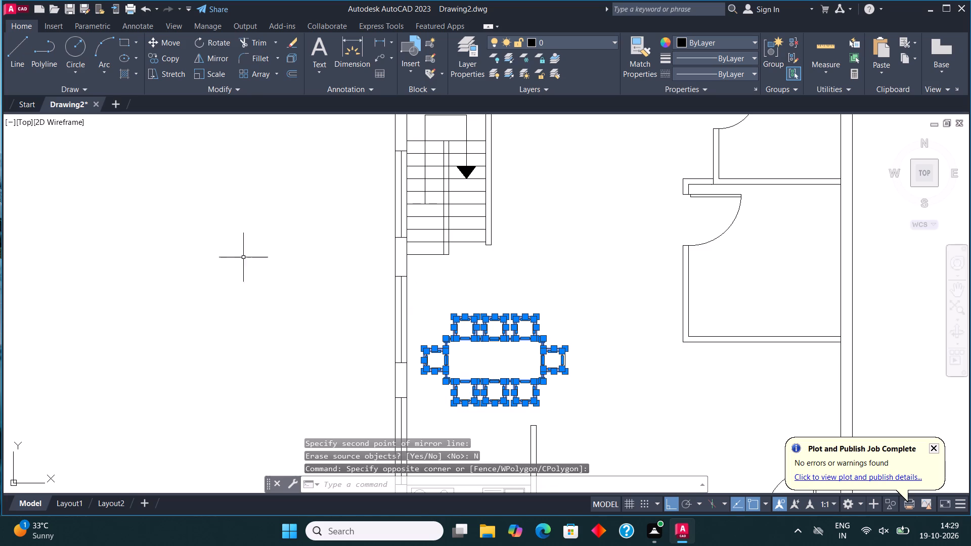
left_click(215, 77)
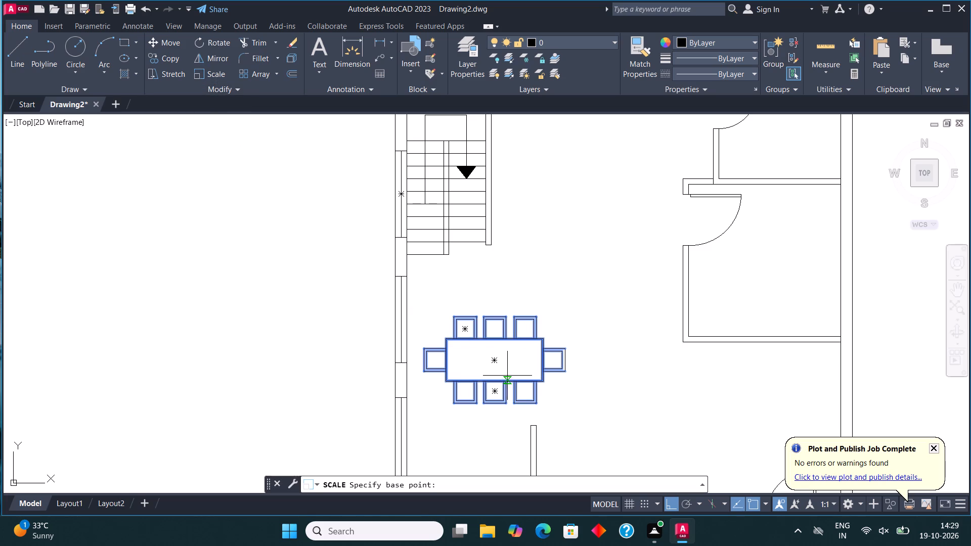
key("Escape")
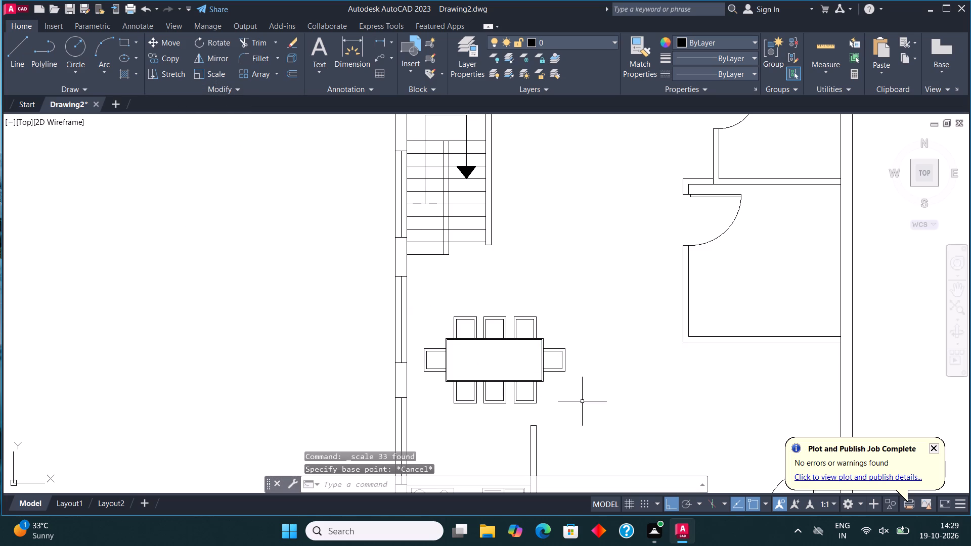
Scale the whole dining set, table and all eight chairs, down freehand about a point inside the table.
left_click(580, 417)
left_click(421, 288)
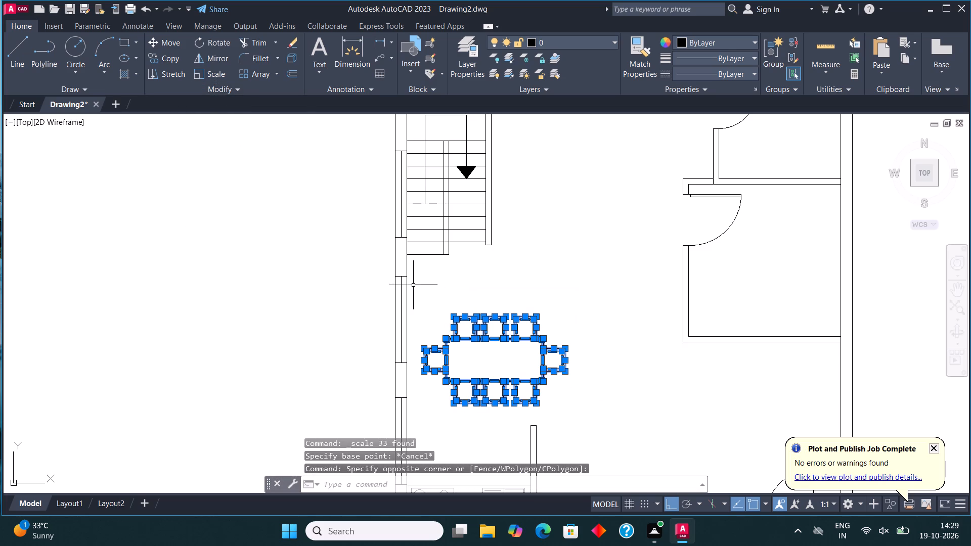
left_click(220, 74)
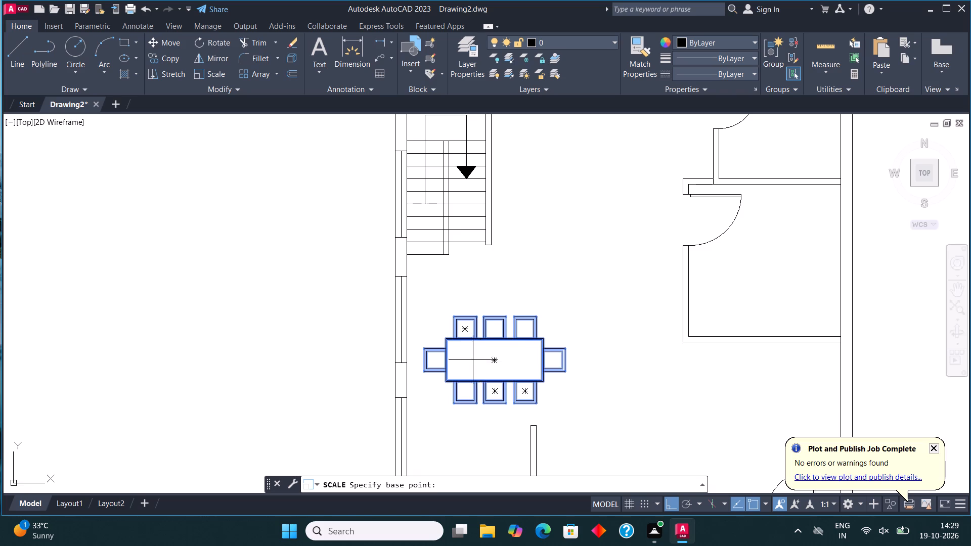
left_click(467, 357)
left_click(505, 394)
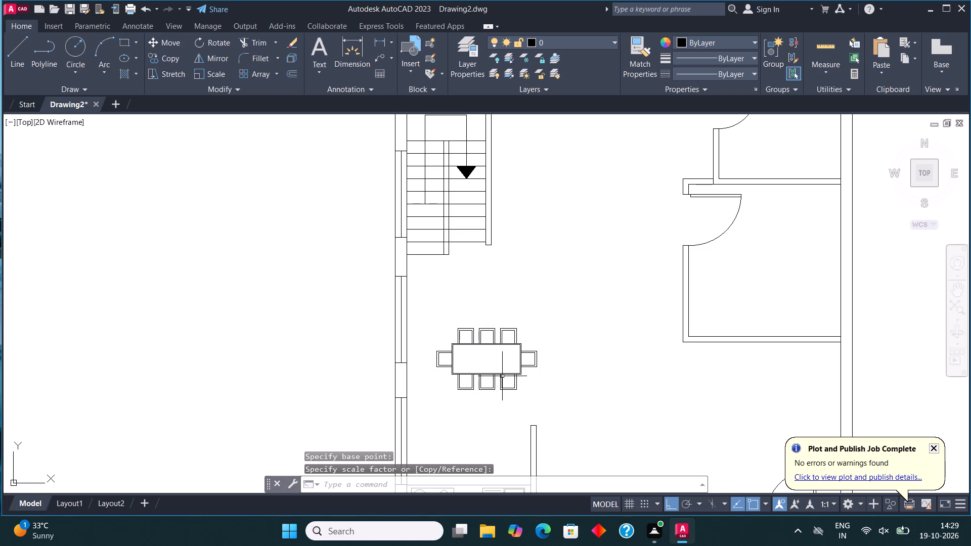
Draw a narrow upright rectangle for the sofa seat in the living area, just right of the kitchen partition wall.
scroll(505, 374, "down", 2)
scroll(578, 414, "up", 1)
middle_click_drag(576, 412, 557, 379)
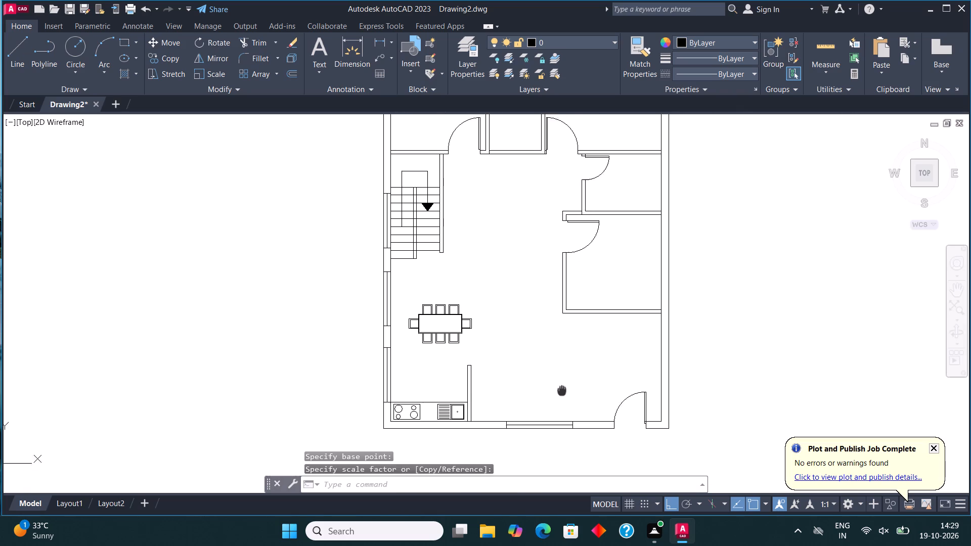
middle_click_drag(557, 379, 546, 349)
scroll(545, 382, "up", 2)
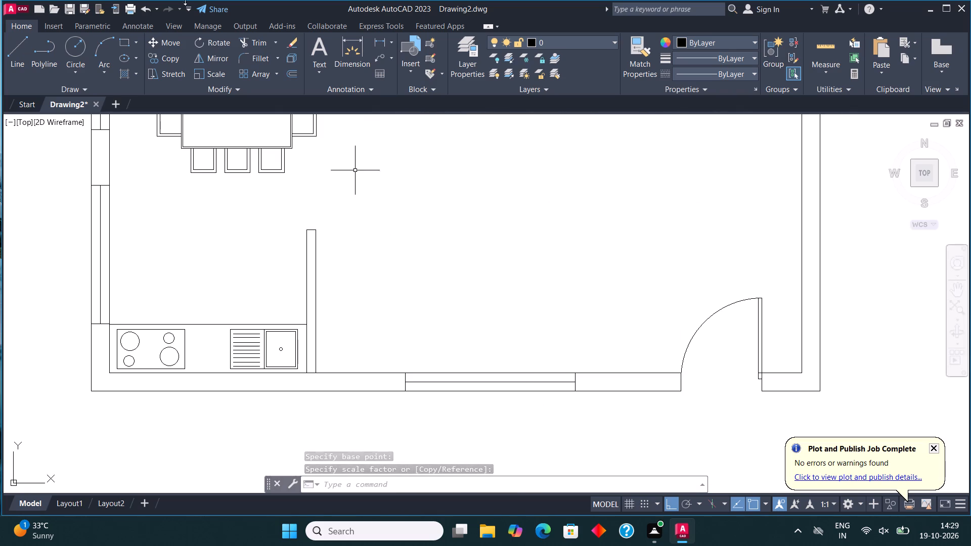
left_click(125, 47)
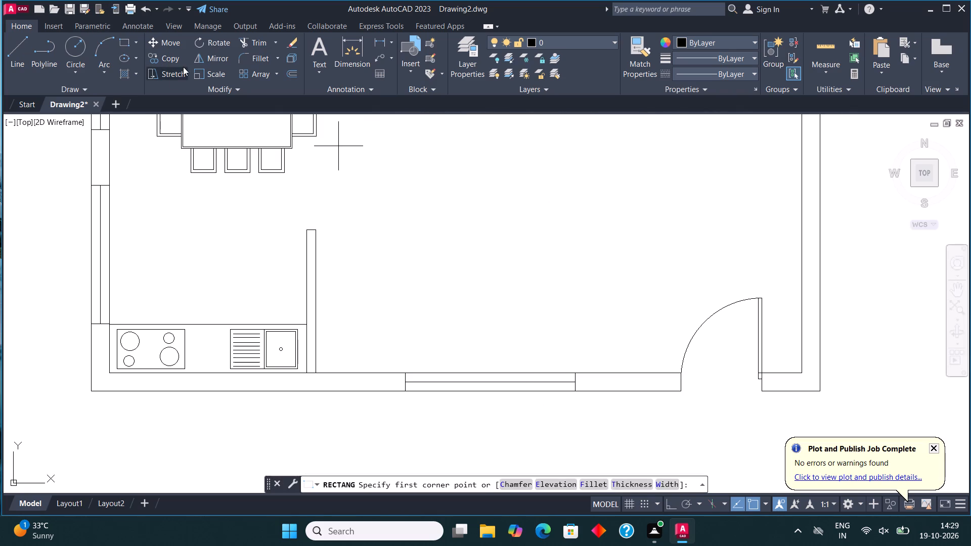
left_click(335, 330)
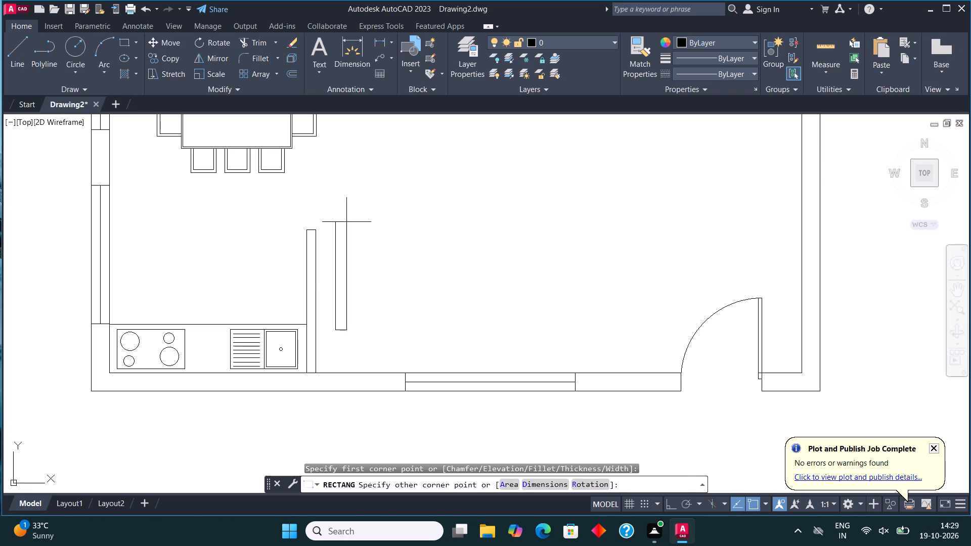
left_click(382, 208)
Draw the sofa's back and arm outline with lines around the rectangle's left side, from its bottom edge midpoint to its top edge midpoint.
scroll(382, 208, "up", 1)
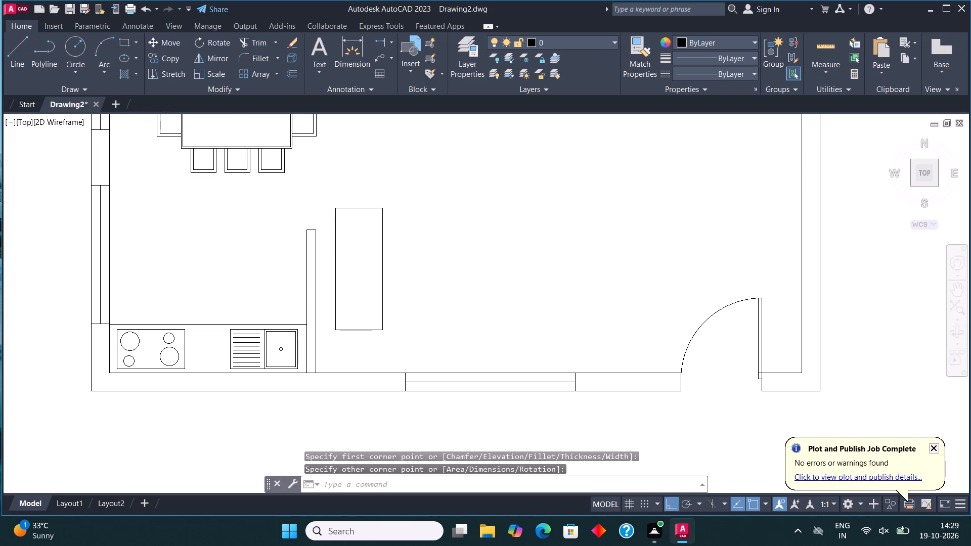
left_click(14, 55)
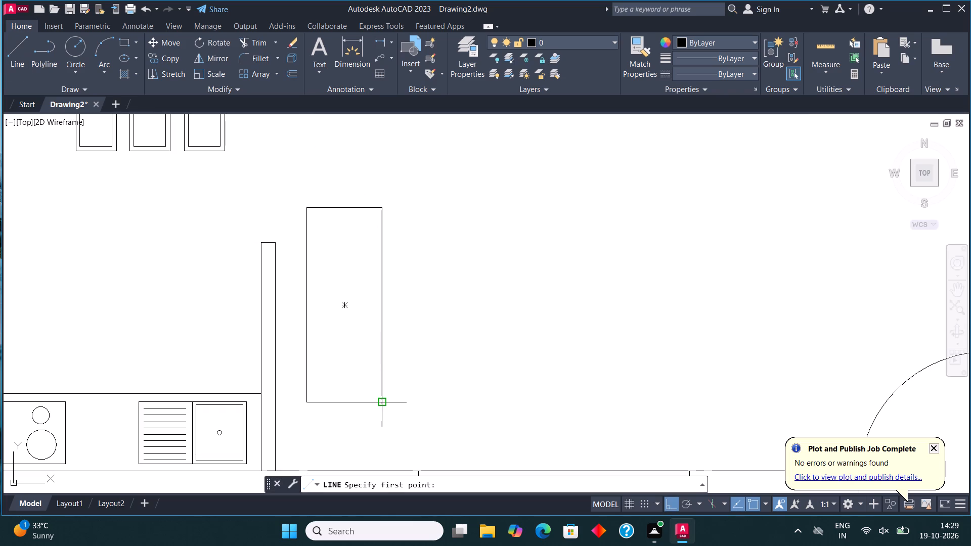
left_click(350, 403)
left_click(347, 413)
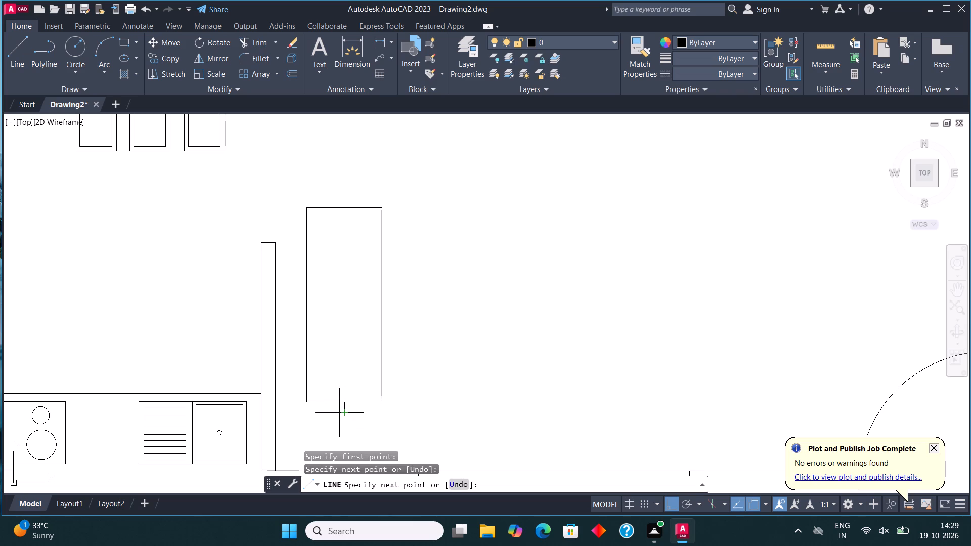
left_click(299, 409)
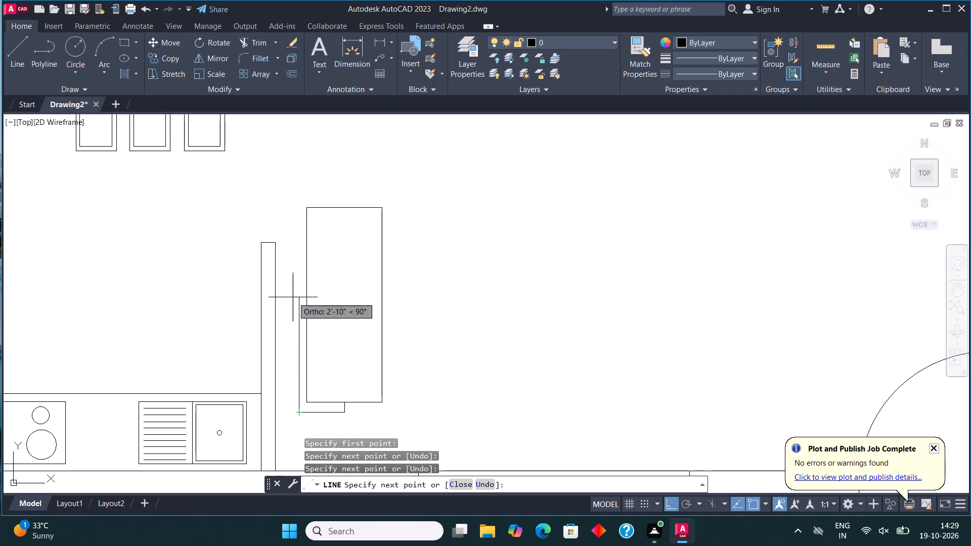
left_click(301, 199)
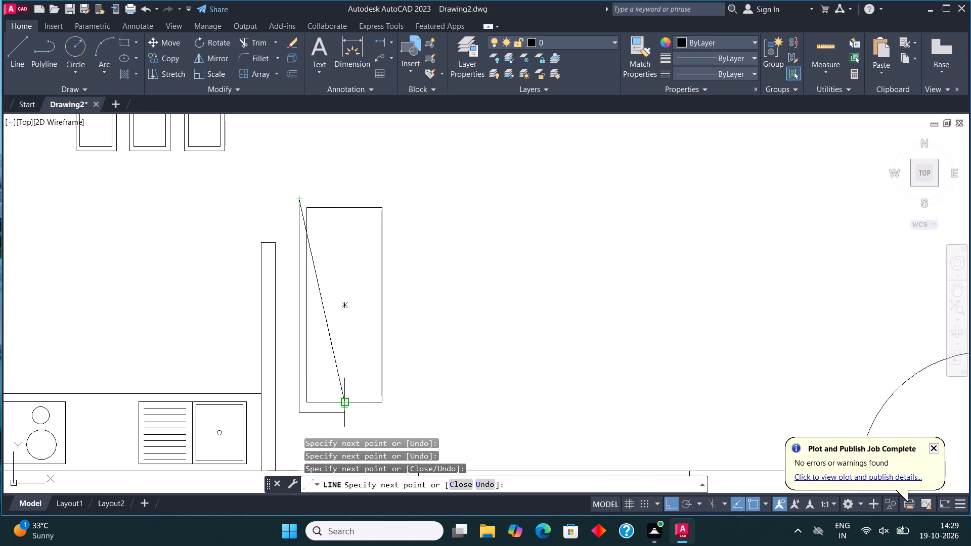
left_click(338, 199)
left_click(347, 210)
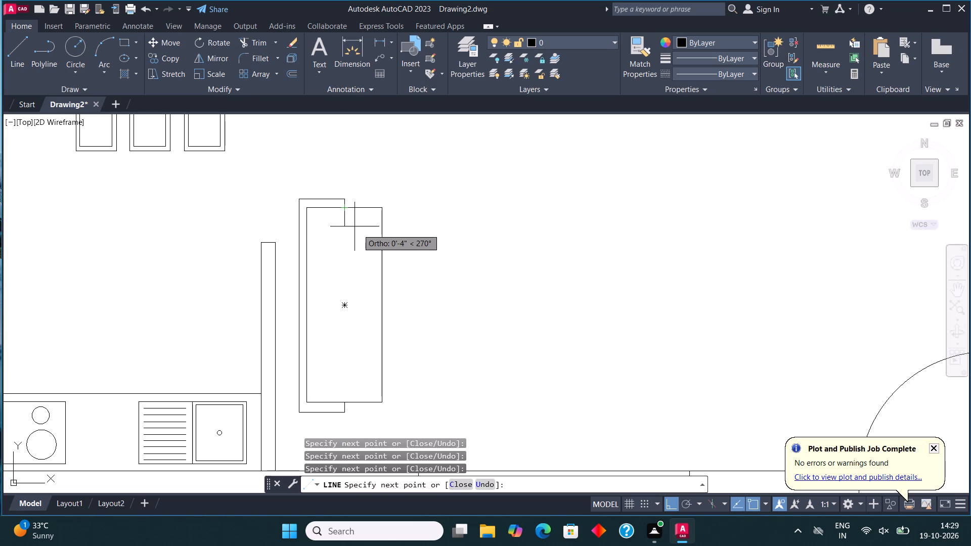
key("Escape")
Stretch the sofa rectangle's right edge a few inches to the left to make the seat narrower.
scroll(372, 243, "down", 2)
scroll(377, 258, "up", 2)
left_click(383, 267)
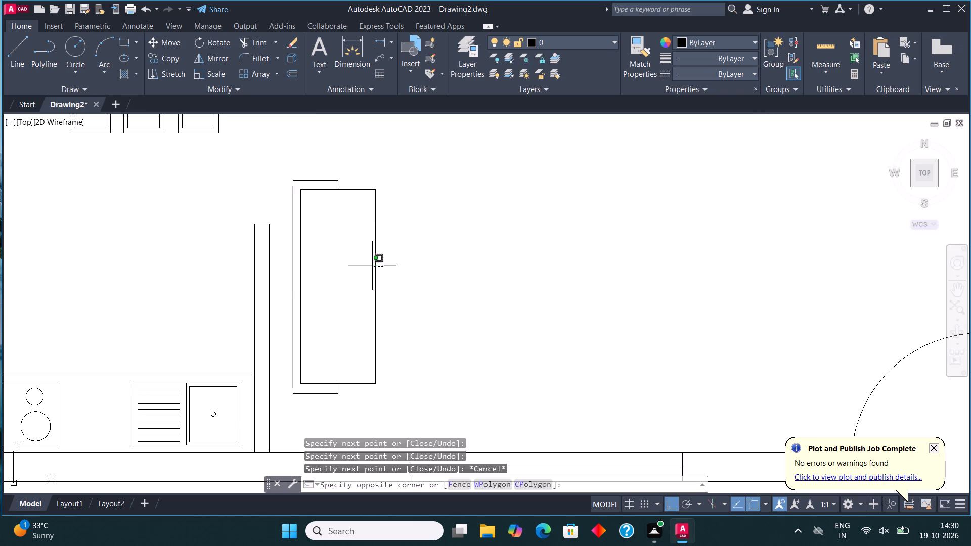
left_click(358, 265)
left_click(378, 287)
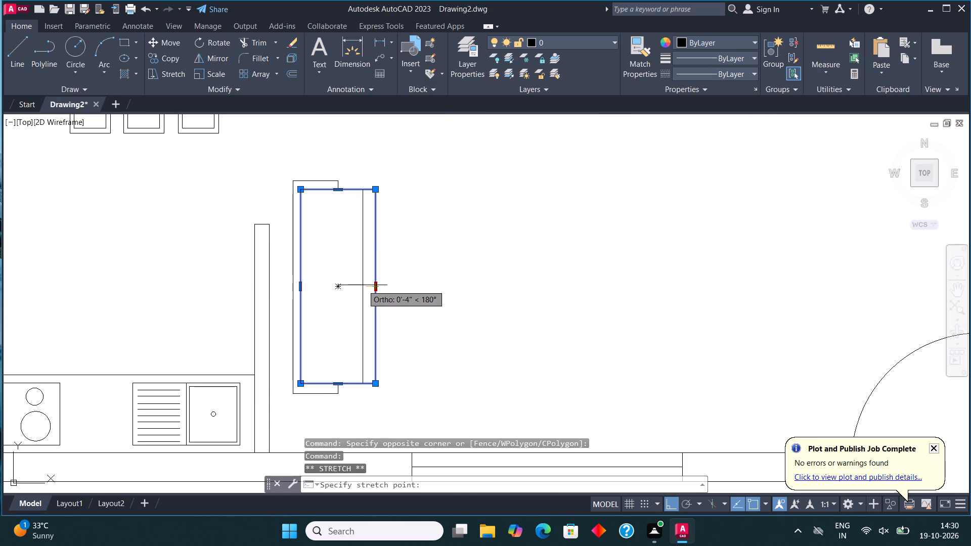
left_click(359, 285)
key("Escape")
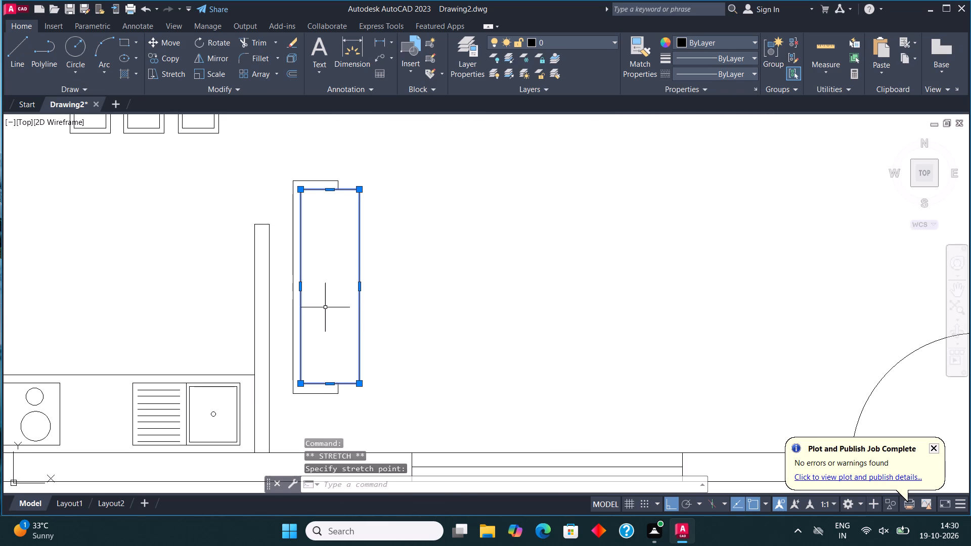
Draw a horizontal line across the sofa seat, about a third of the way up, to mark off the lowest cushion.
key("Escape")
left_click(14, 50)
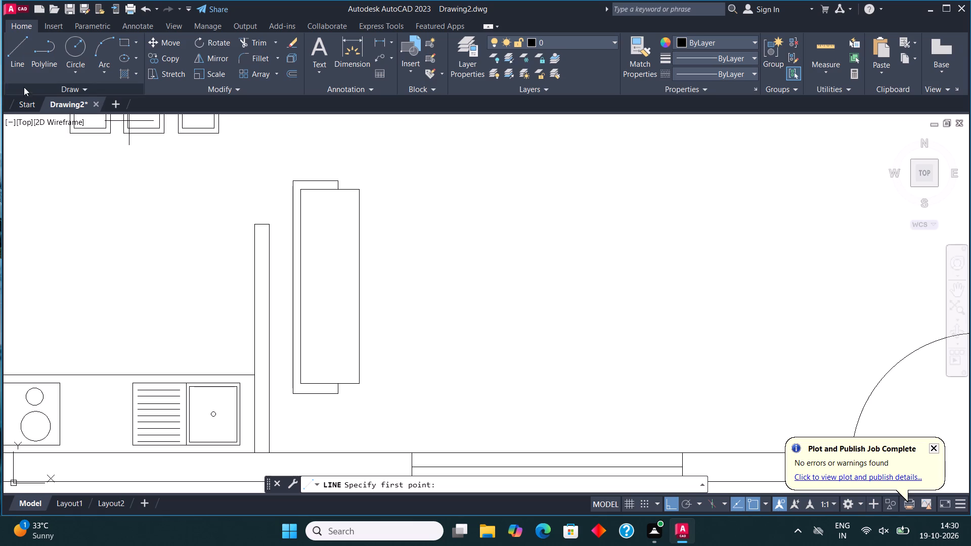
scroll(0, 51, "up", 1)
scroll(347, 321, "up", 1)
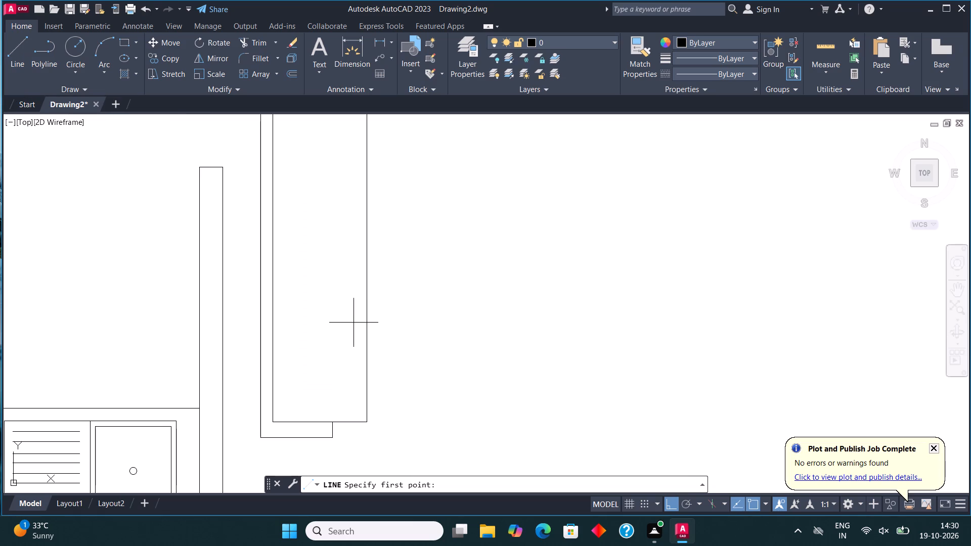
left_click(368, 317)
left_click(272, 321)
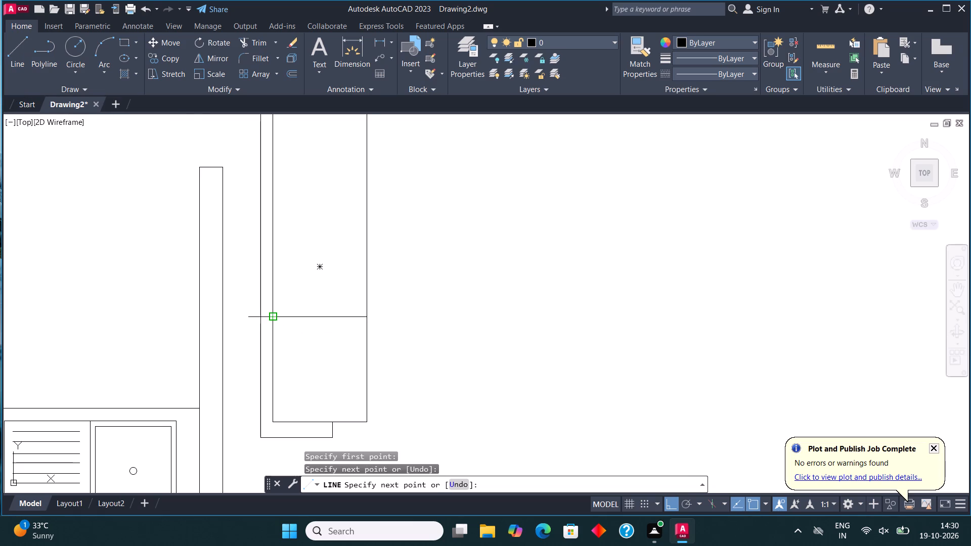
scroll(299, 365, "down", 1)
key("Escape")
Copy the seat dividing line straight up to split the sofa seat into three cushions.
left_click(308, 348)
left_click(304, 322)
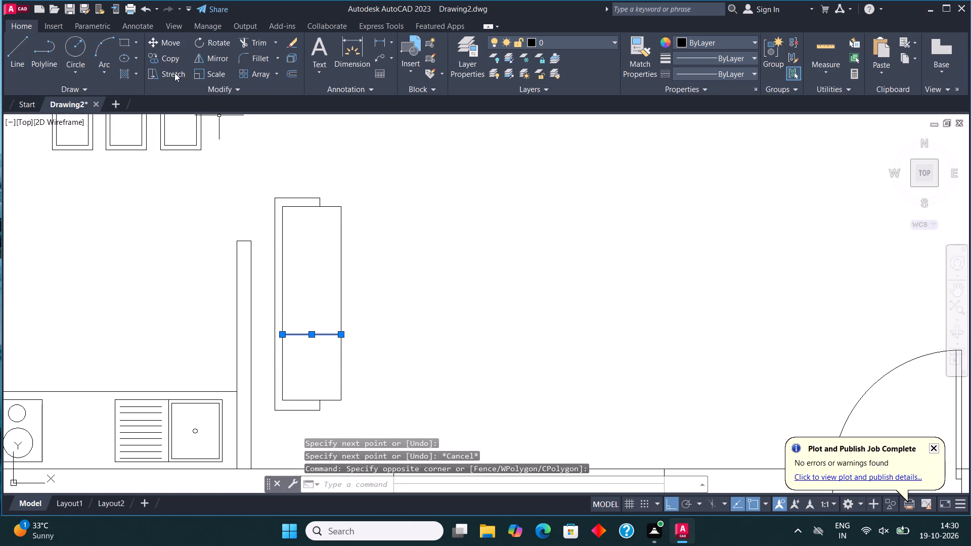
left_click(172, 61)
left_click(312, 331)
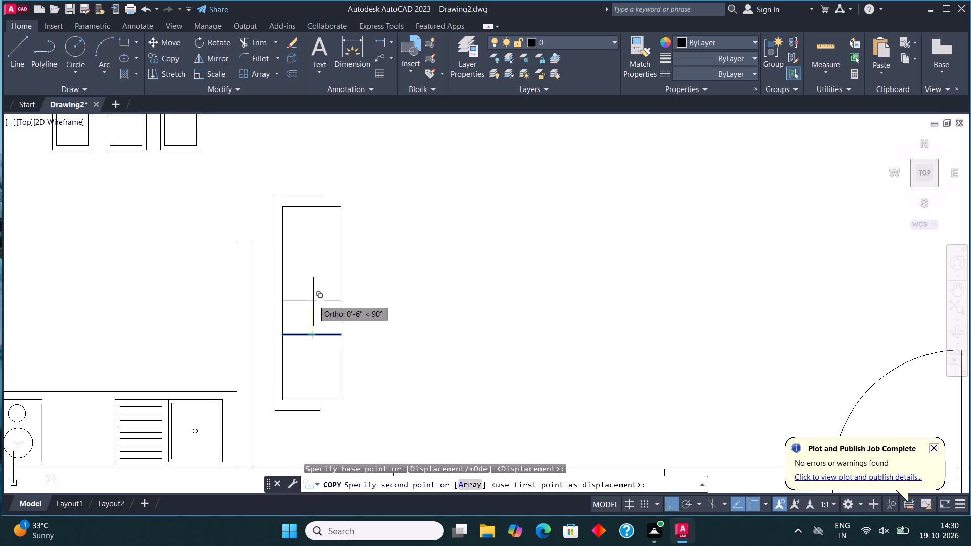
left_click(314, 276)
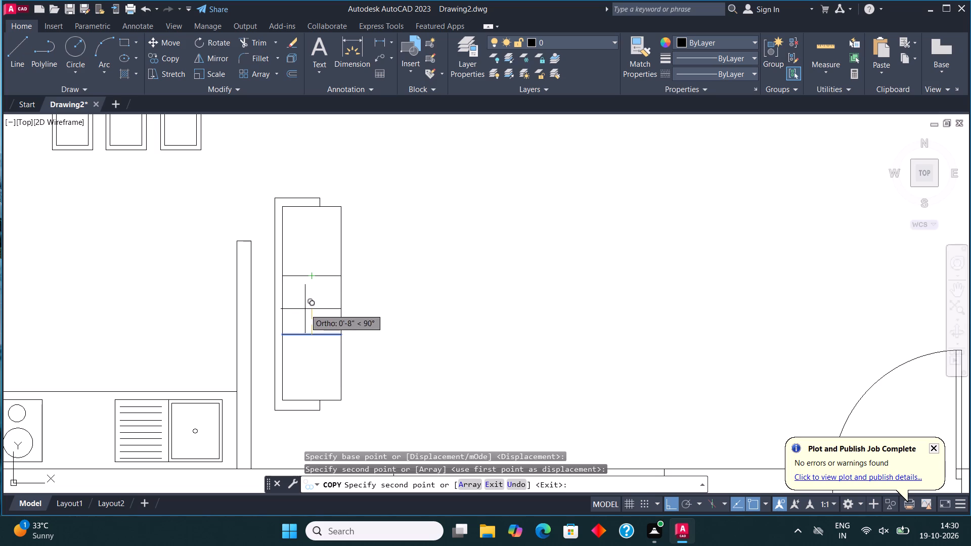
key("Escape")
Draw a wide horizontal rectangle for a second sofa's seat above the bottom wall window, to the right of the three-seat sofa.
scroll(335, 329, "down", 2)
scroll(366, 360, "up", 1)
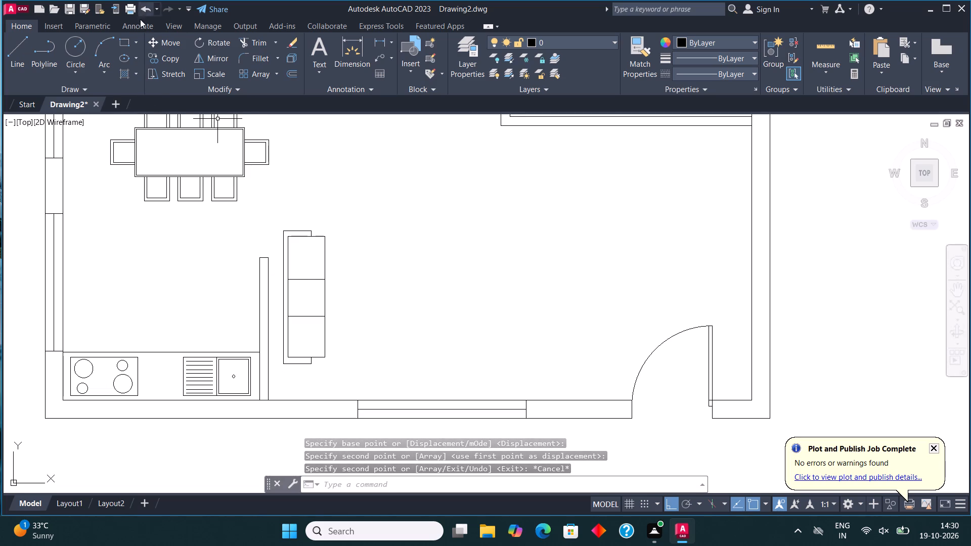
left_click(124, 40)
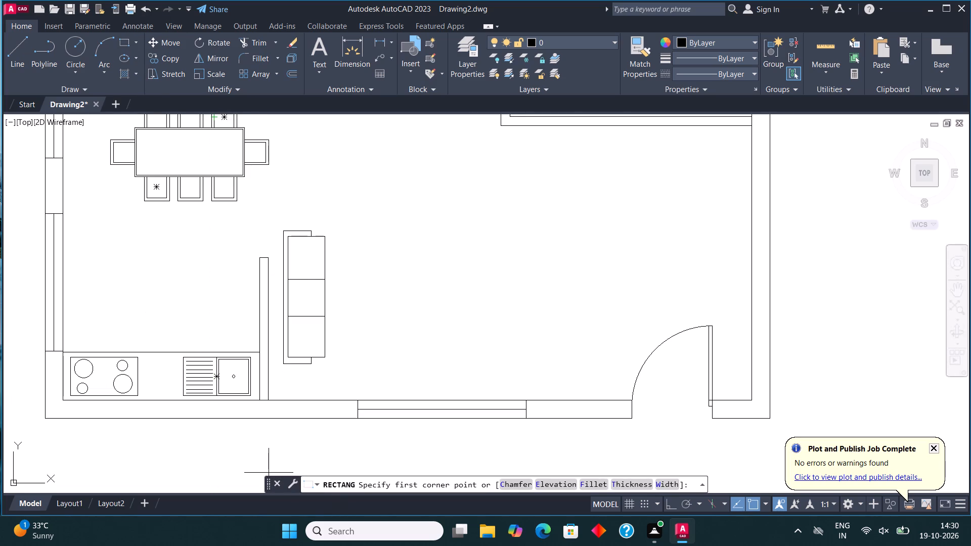
scroll(361, 360, "up", 2)
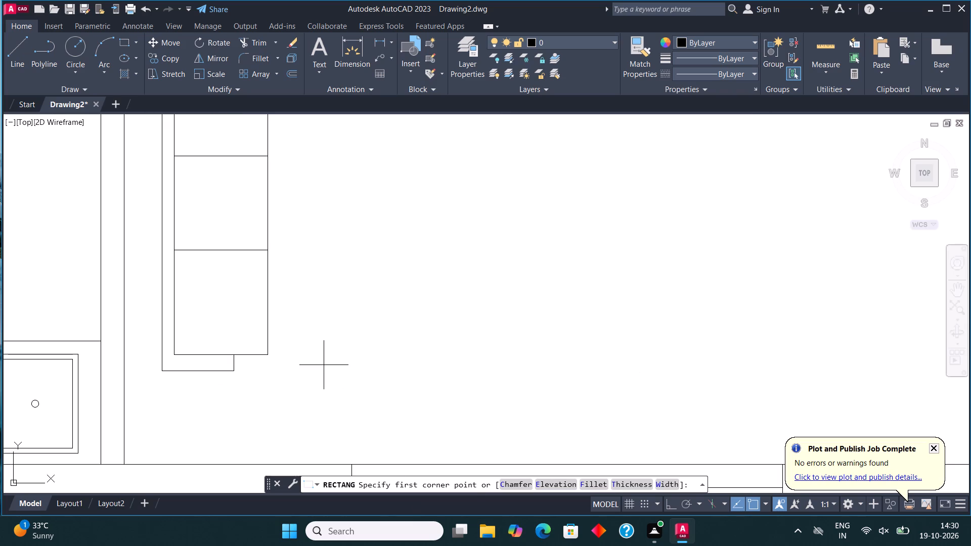
left_click(329, 435)
scroll(508, 355, "down", 2)
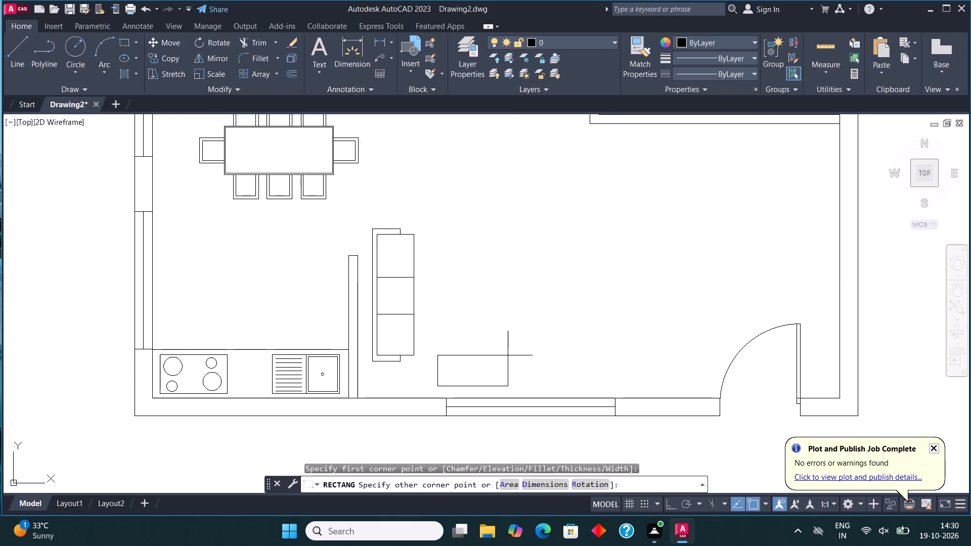
scroll(508, 355, "up", 1)
left_click(543, 348)
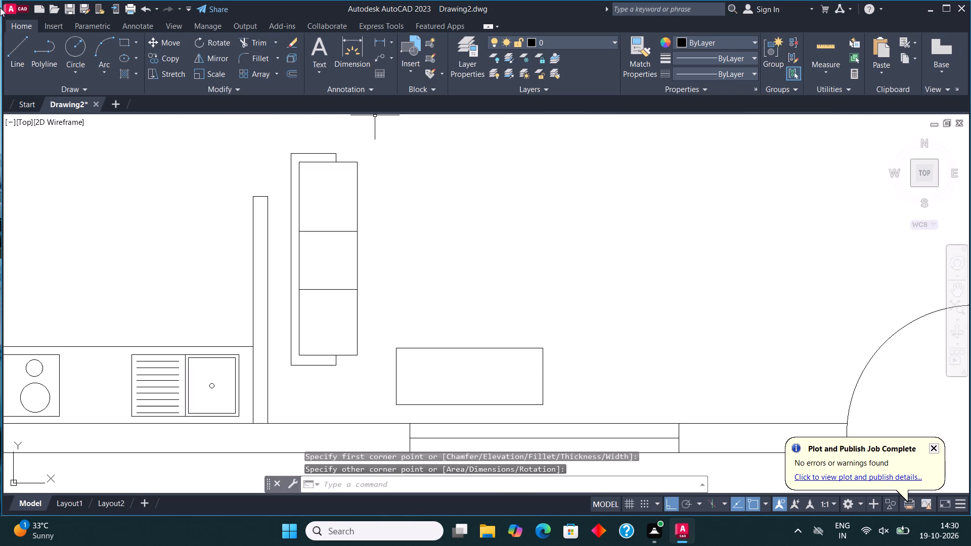
Draw the second sofa's back and arm outline with lines around the rectangle's bottom, from its left edge to its right edge.
left_click(30, 51)
left_click(24, 44)
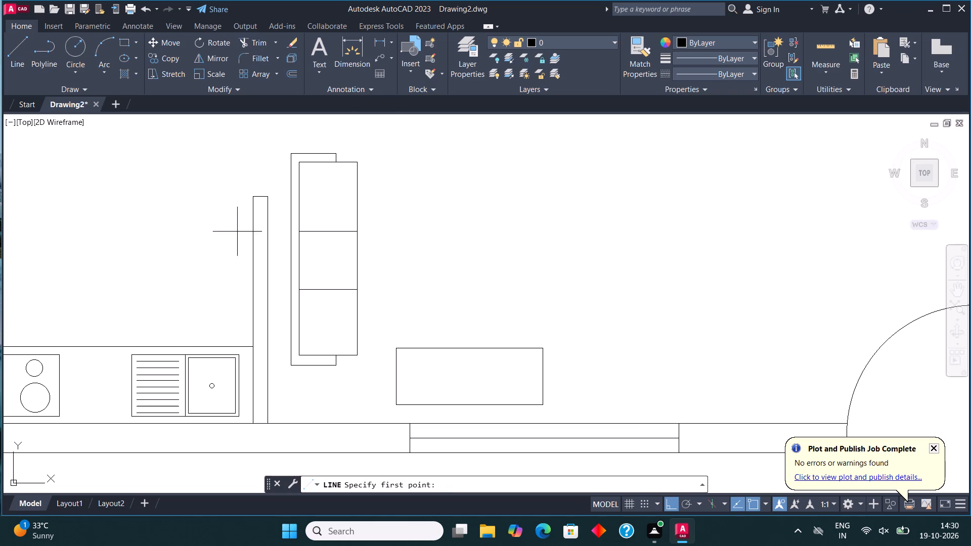
scroll(377, 372, "up", 1)
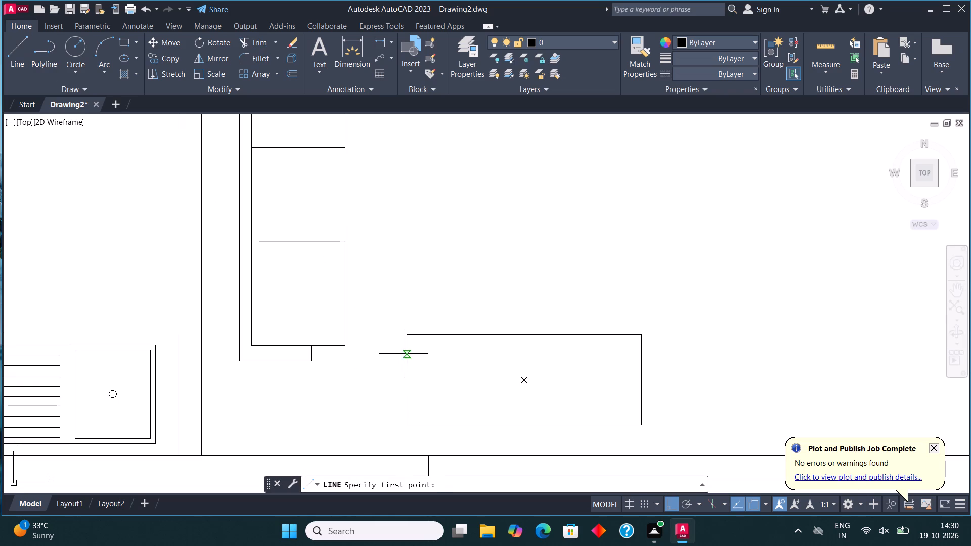
left_click(404, 354)
left_click(392, 355)
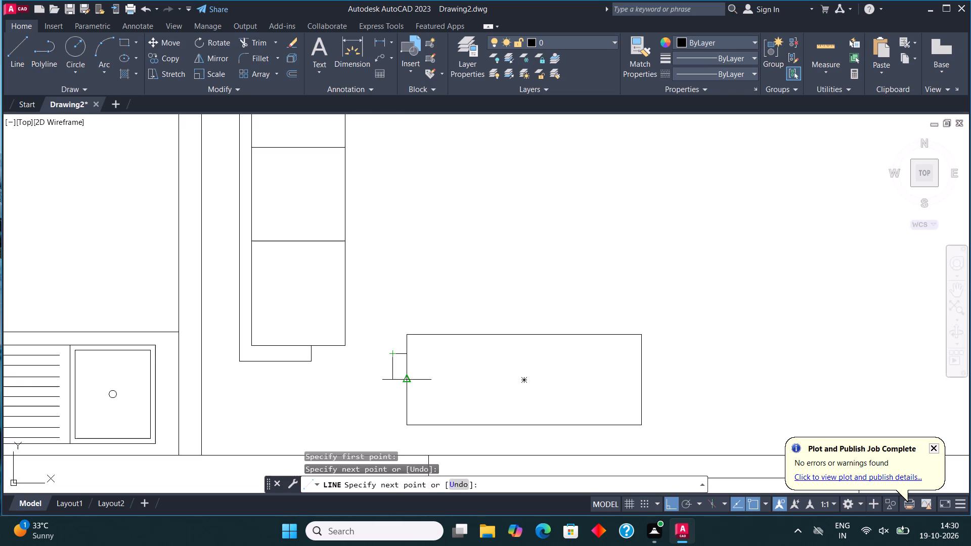
left_click(398, 439)
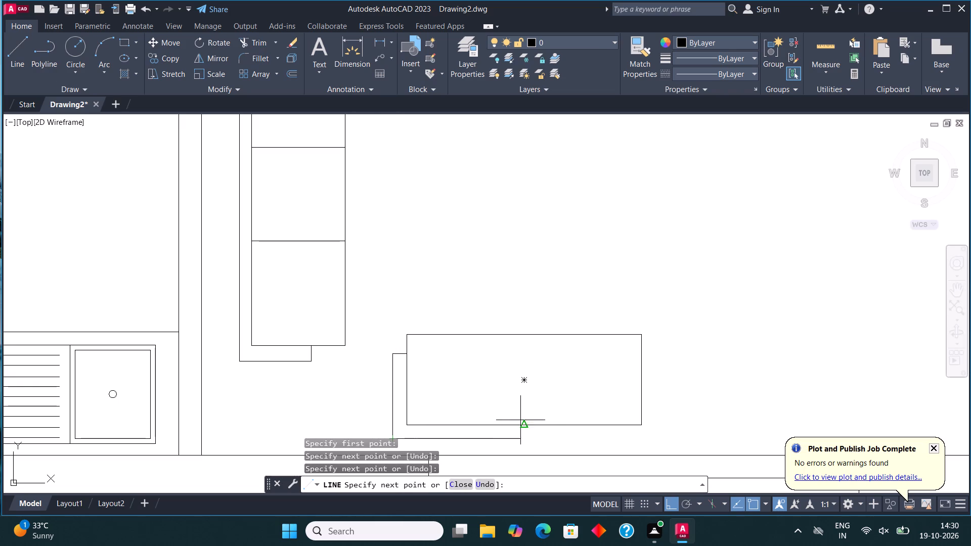
left_click(655, 428)
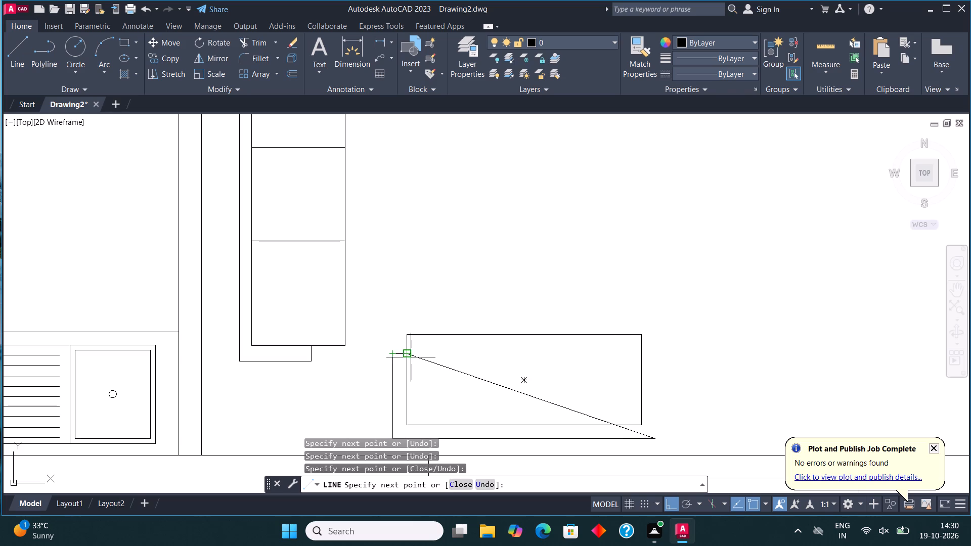
left_click(659, 357)
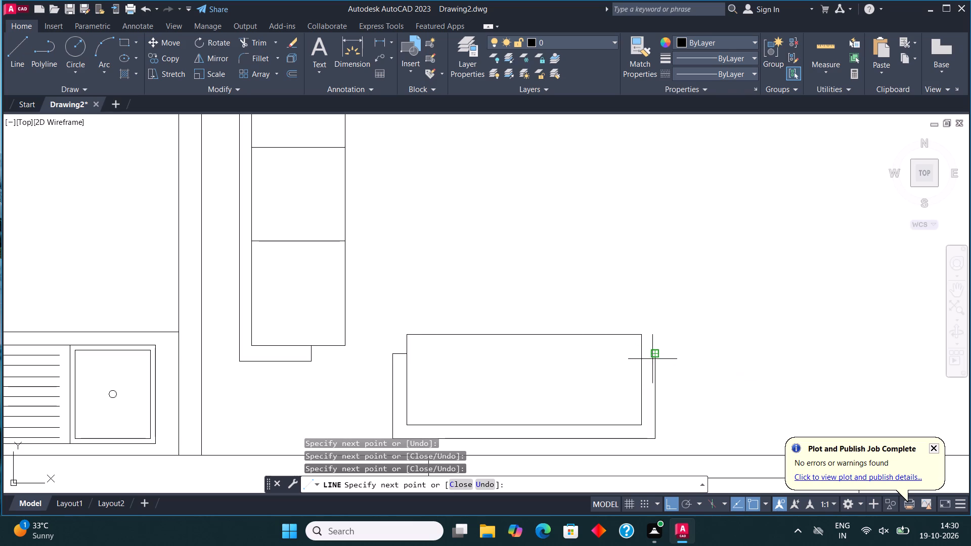
left_click(643, 359)
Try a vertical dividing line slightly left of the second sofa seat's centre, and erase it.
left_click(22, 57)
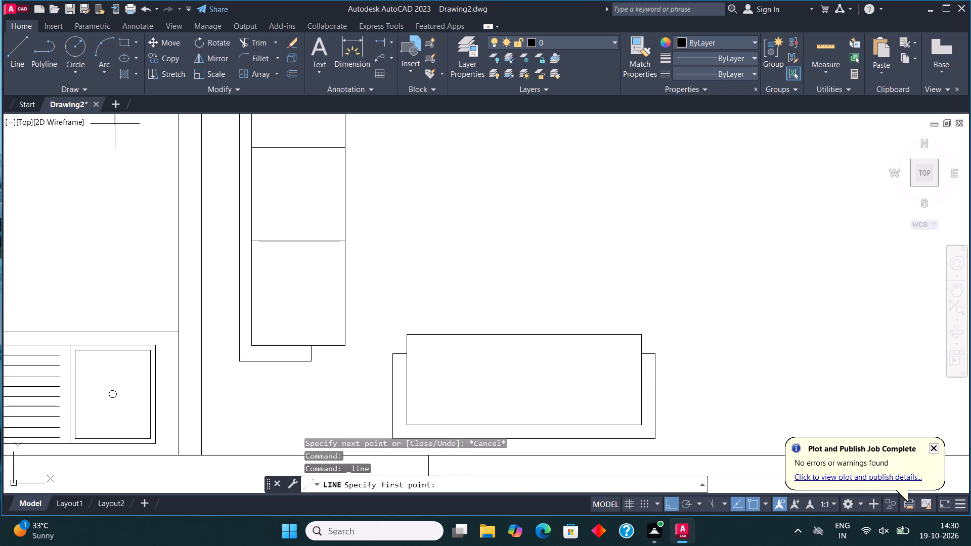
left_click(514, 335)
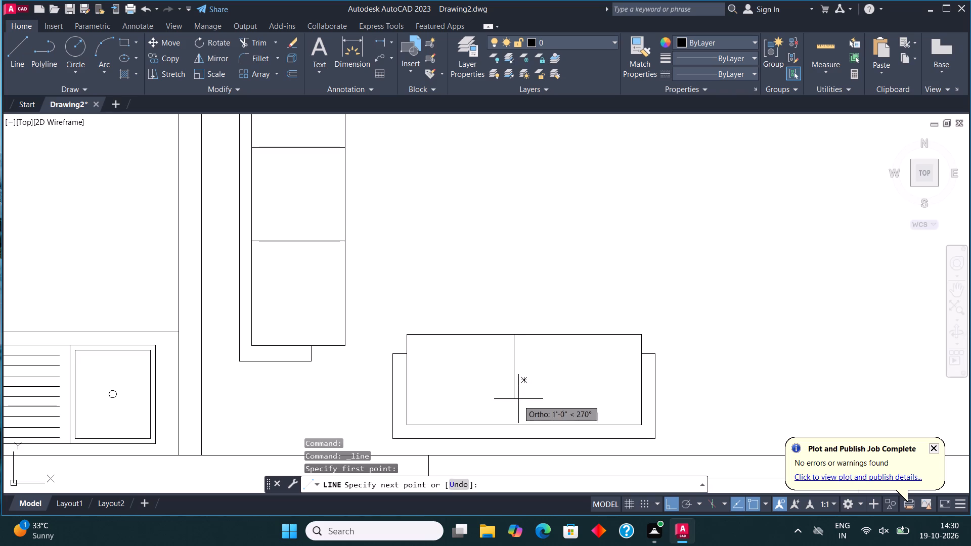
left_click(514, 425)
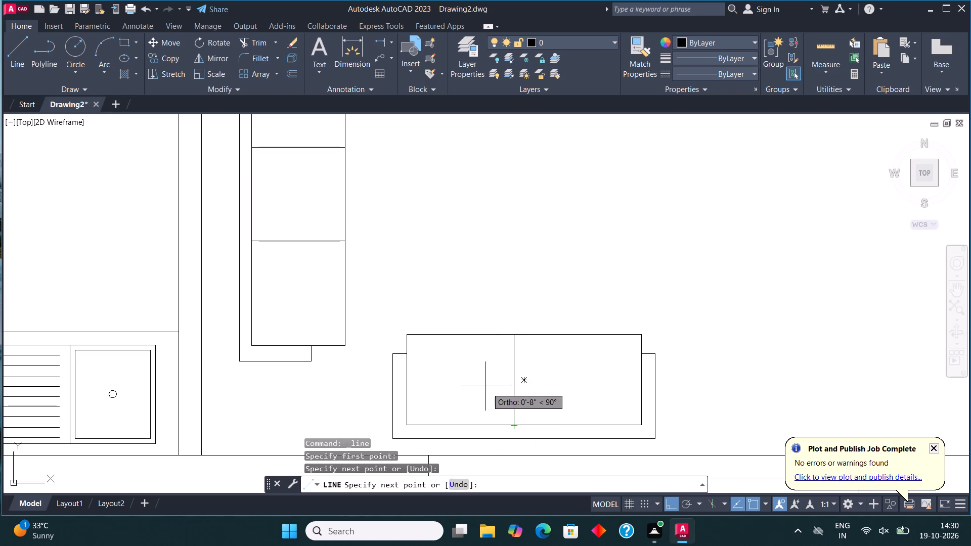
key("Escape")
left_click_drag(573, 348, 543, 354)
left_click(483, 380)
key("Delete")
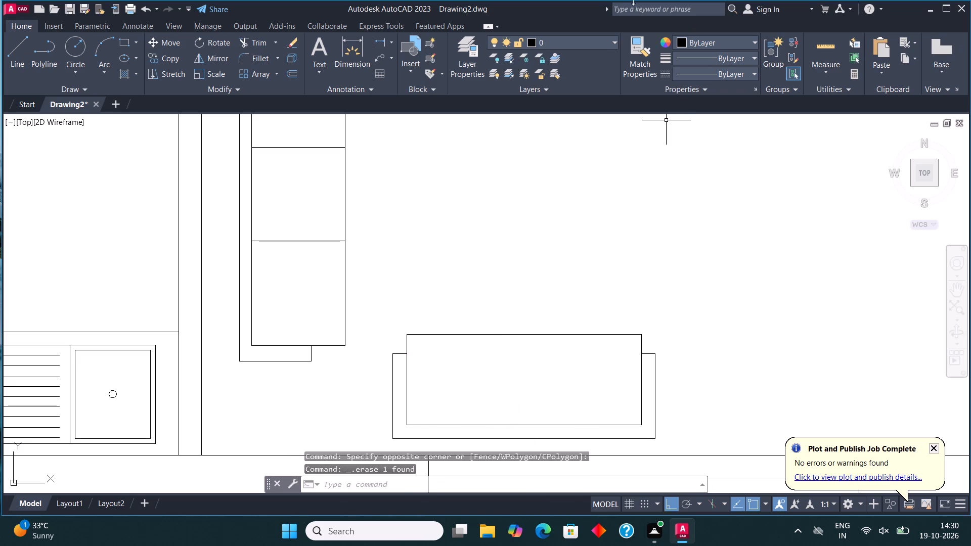
Draw a vertical line between the midpoints of the second sofa seat's top and bottom edges, forming two cushions.
left_click(18, 55)
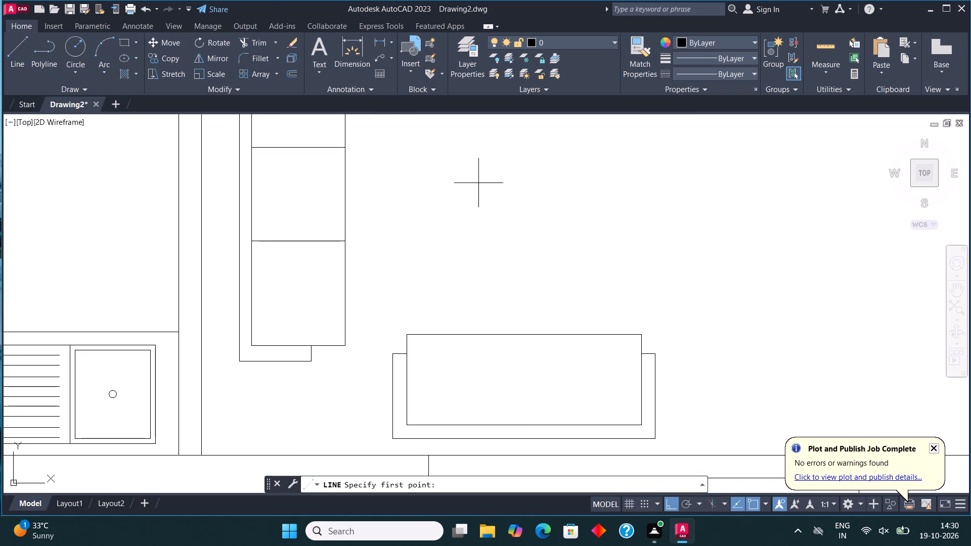
left_click(526, 339)
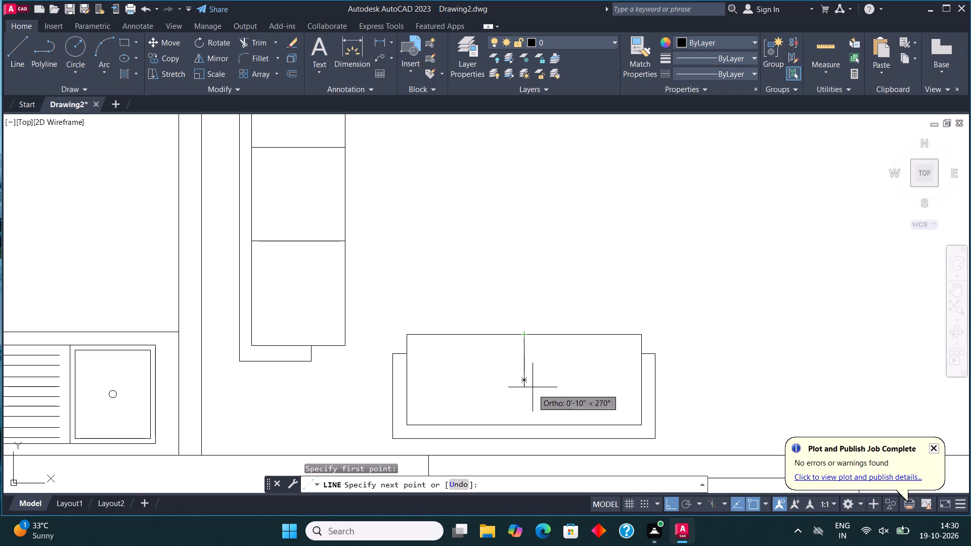
left_click(528, 428)
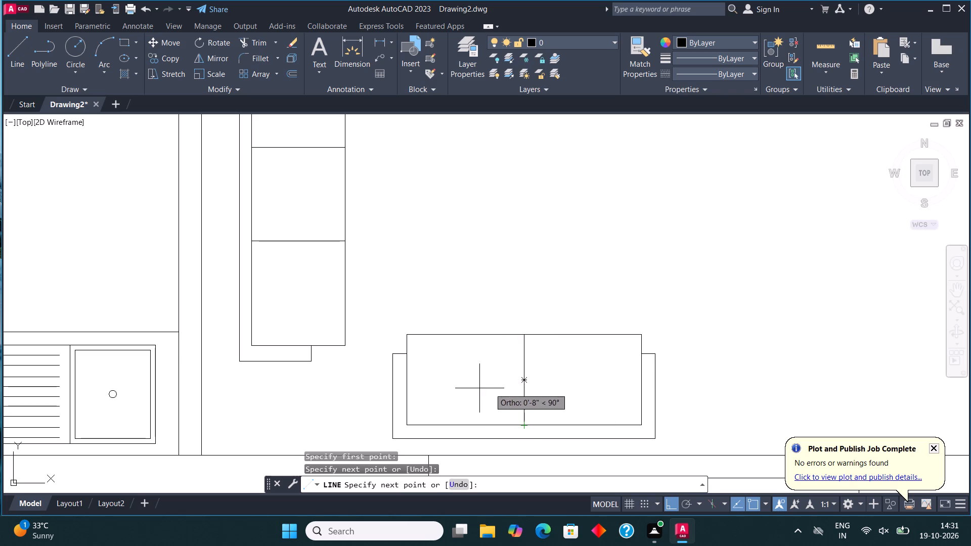
key("Escape")
Mirror the whole two-seat sofa upward about a horizontal line near the three-seat sofa's mid-height, keeping the original.
scroll(481, 398, "down", 3)
scroll(503, 402, "up", 2)
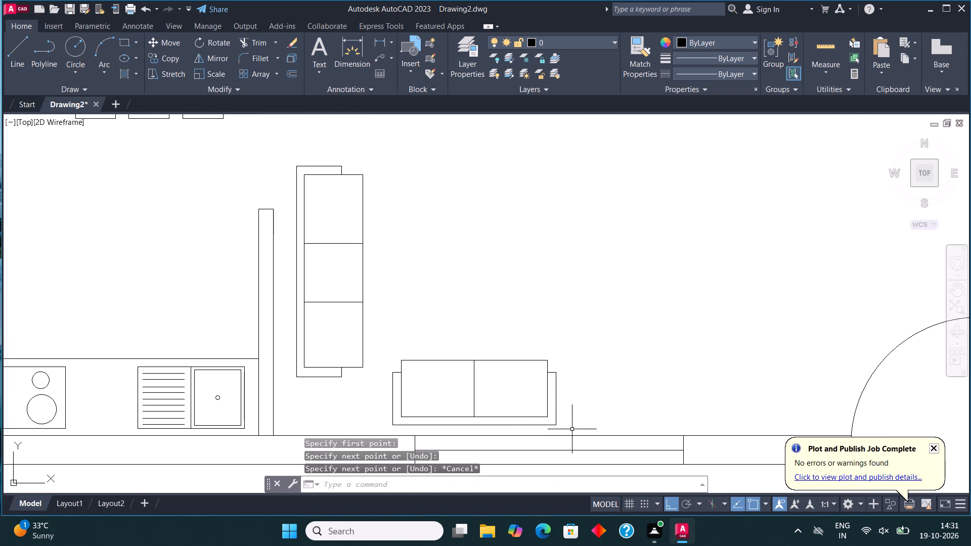
left_click(570, 430)
left_click(385, 349)
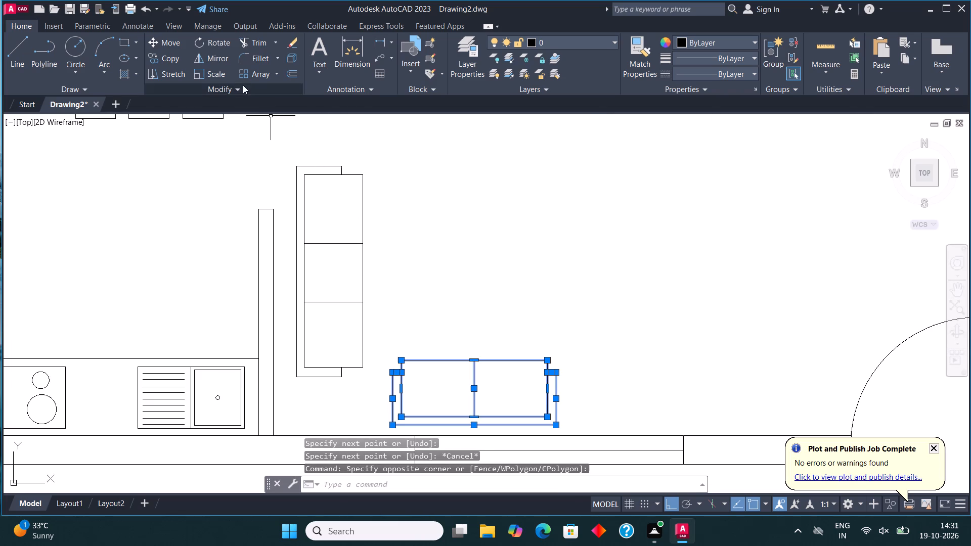
left_click(217, 60)
scroll(524, 353, "down", 1)
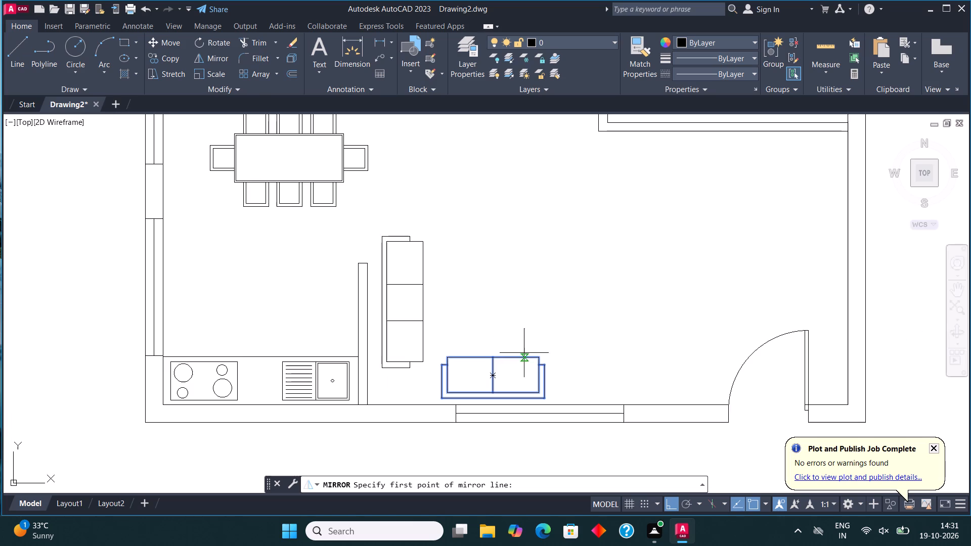
left_click(481, 291)
left_click(468, 291)
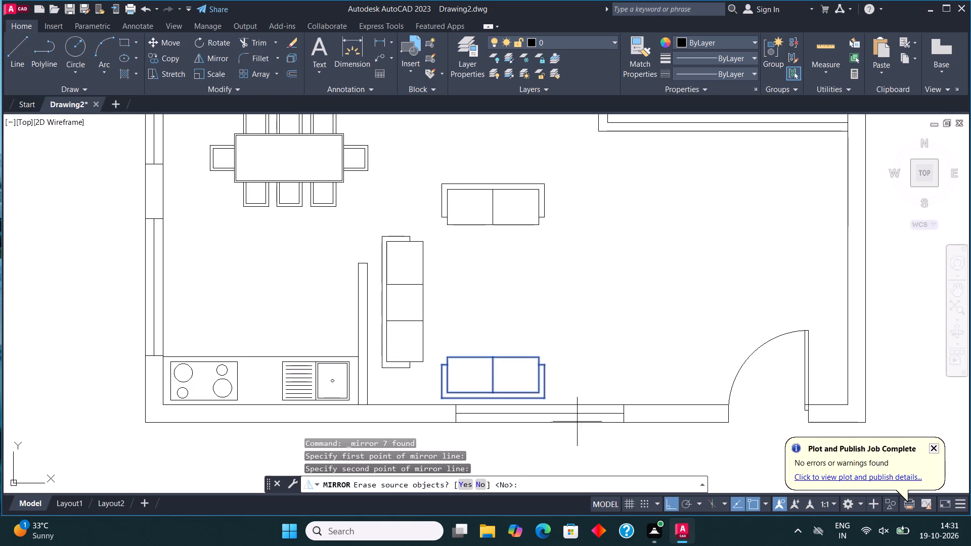
left_click(479, 482)
Move the mirrored two-seat sofa straight down slightly, closer to the three-seat sofa.
scroll(489, 275, "down", 1)
middle_click_drag(500, 241, 493, 330)
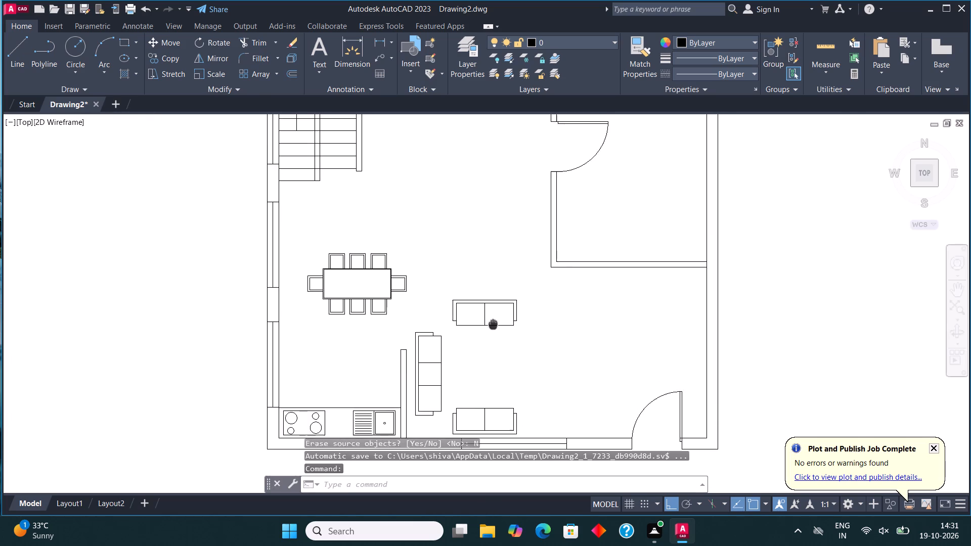
middle_click_drag(493, 330, 490, 342)
scroll(488, 331, "up", 2)
left_click_drag(565, 393, 562, 386)
left_click(376, 257)
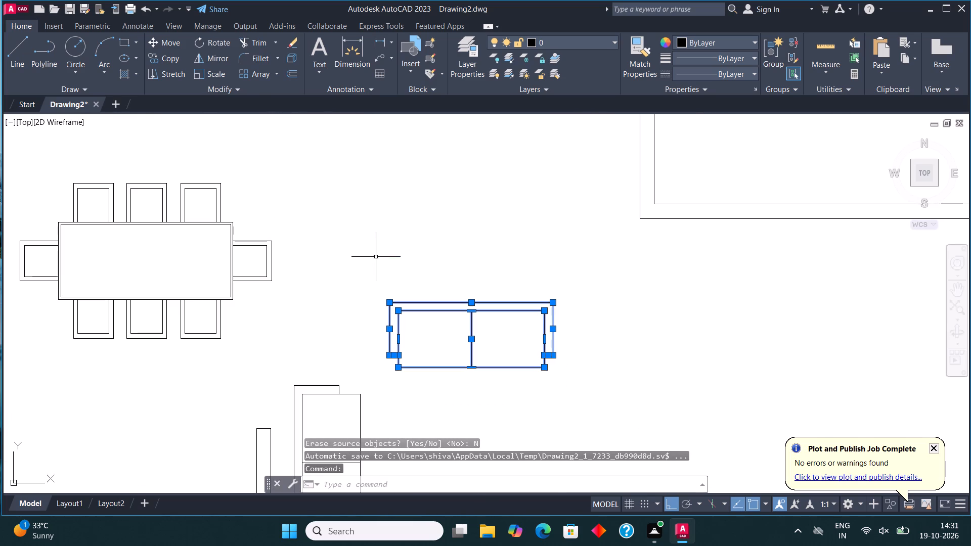
left_click(173, 42)
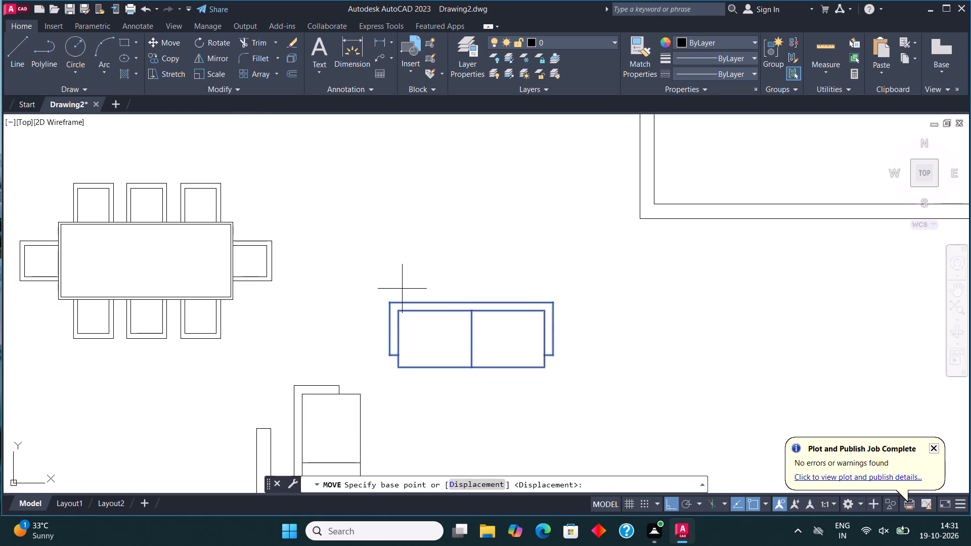
left_click(445, 330)
left_click(445, 350)
Draw a nearly square rectangle as the centre table between the two two-seat sofas, beside the three-seat sofa.
scroll(452, 250, "down", 3)
scroll(462, 295, "up", 2)
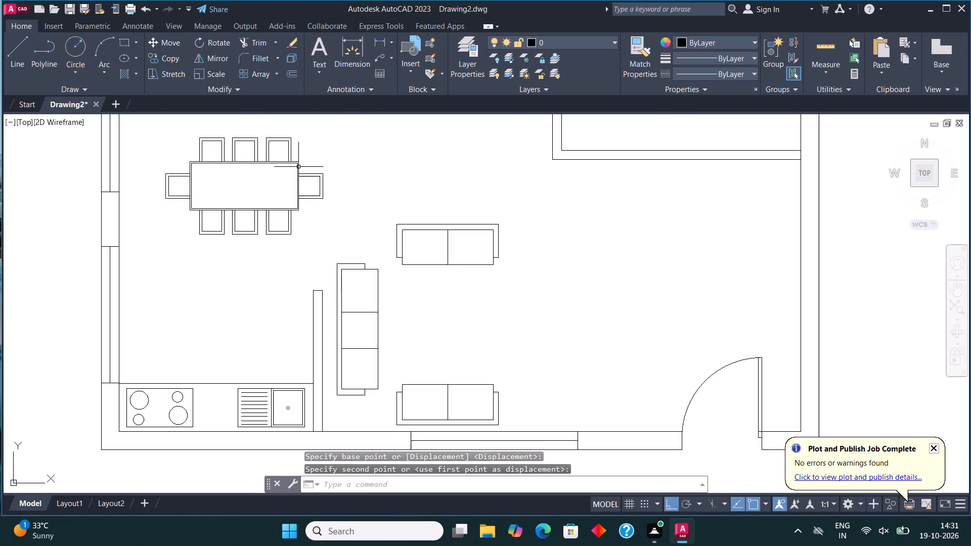
left_click(126, 41)
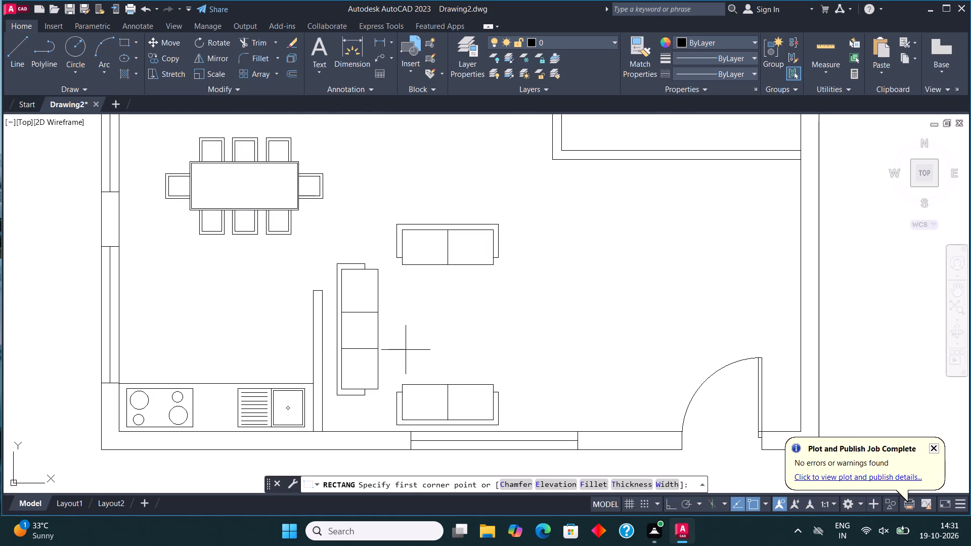
left_click(416, 354)
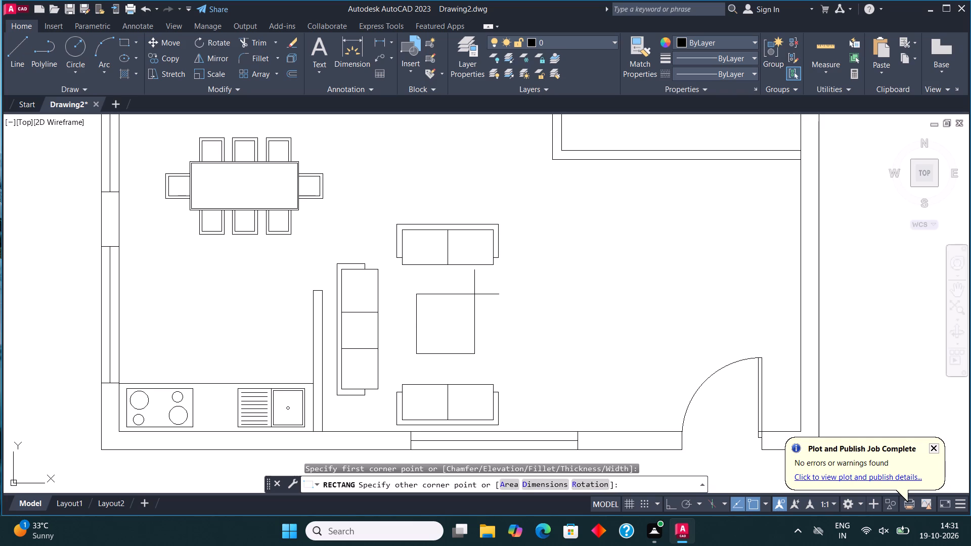
left_click(472, 293)
Offset the centre table rectangle 1" inward to form a double outline.
left_click(461, 289)
left_click(453, 301)
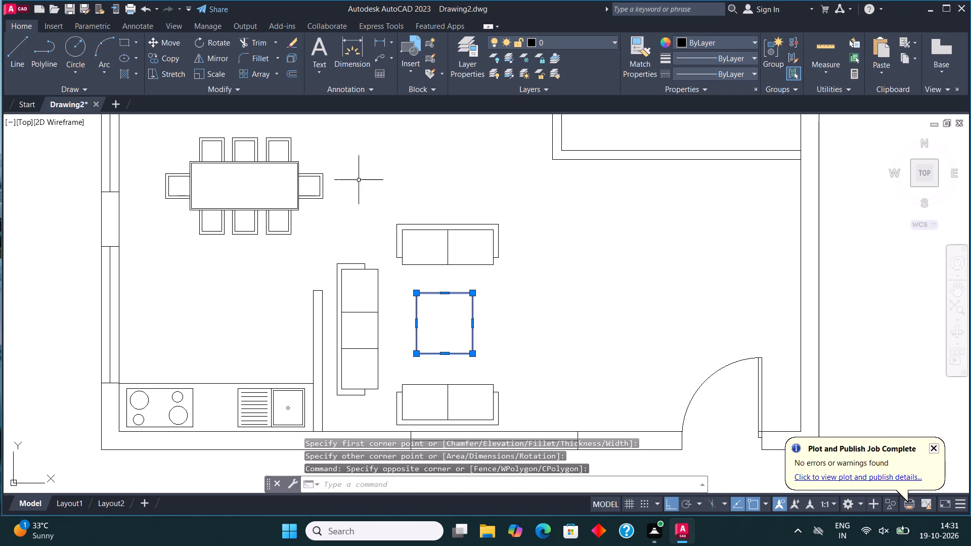
left_click(295, 69)
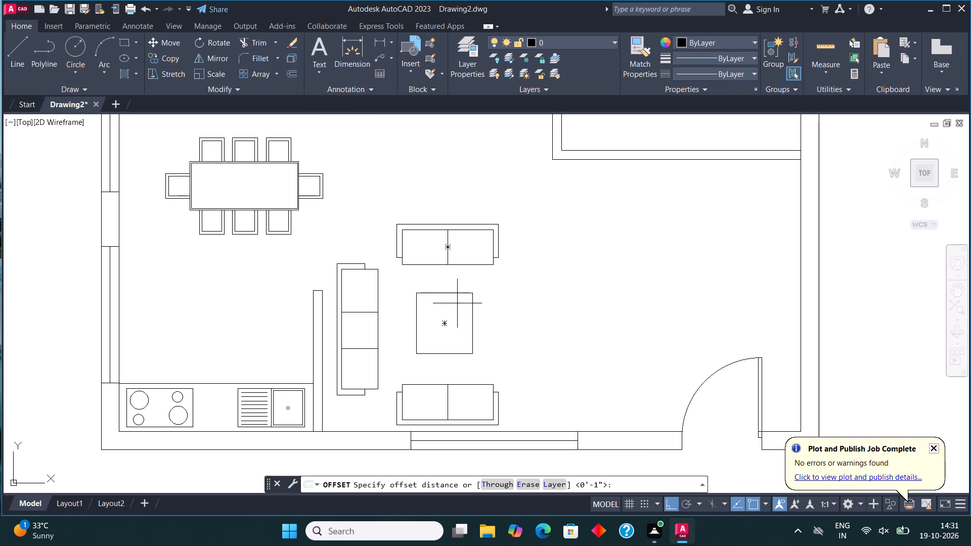
left_click(453, 295)
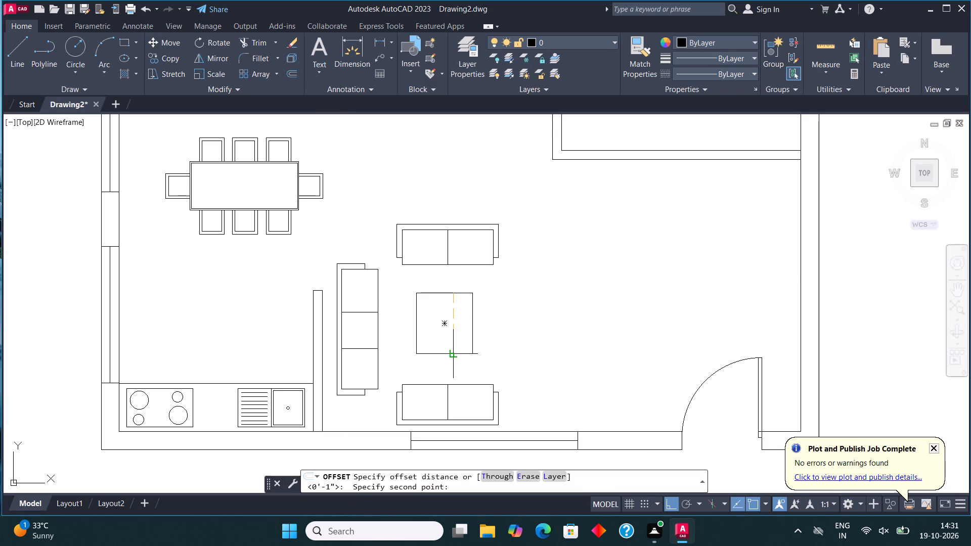
type("1\"")
key("Return")
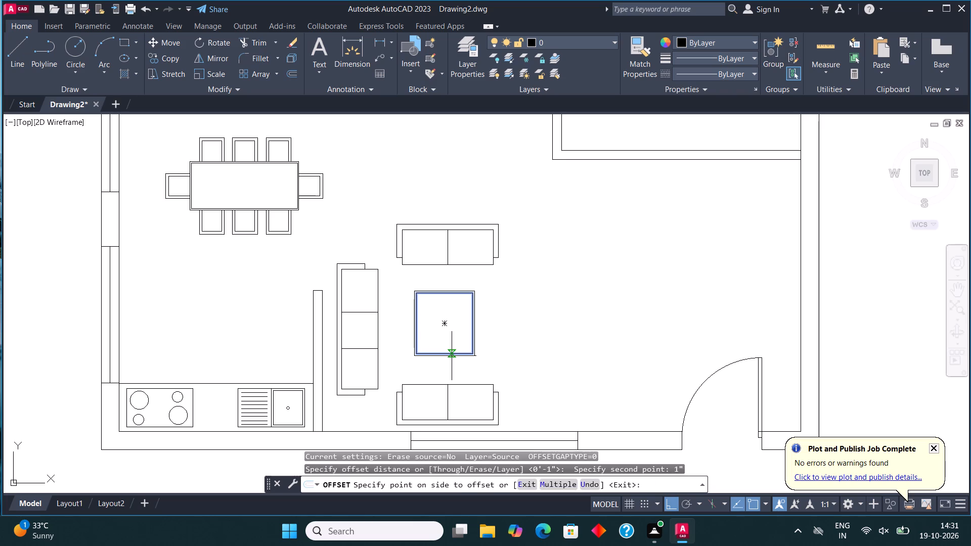
left_click(461, 346)
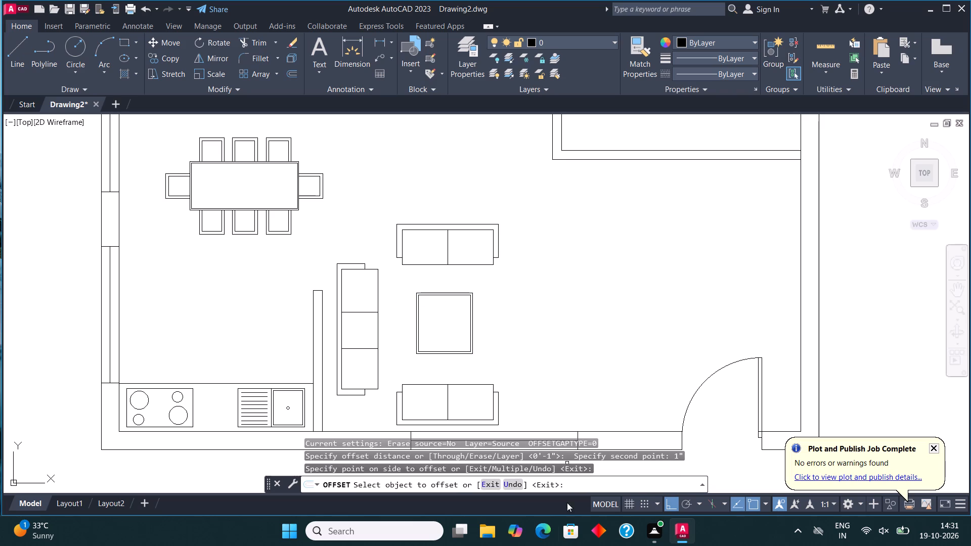
key("Escape")
Copy the left-facing toilet from beside the plan into the small right-hand bathroom, with its tank's back against the outer wall's inner face.
scroll(480, 534, "down", 1)
scroll(581, 338, "down", 1)
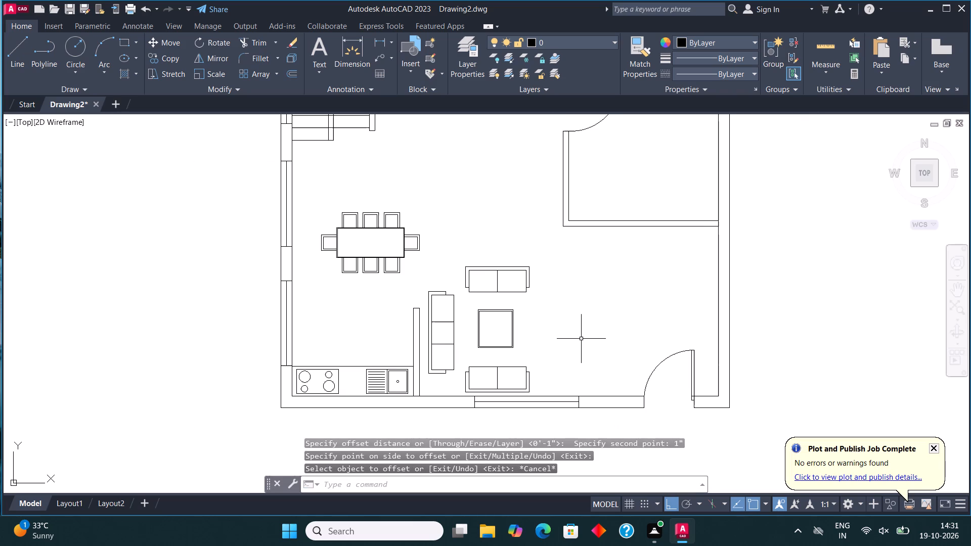
middle_click_drag(580, 338, 517, 340)
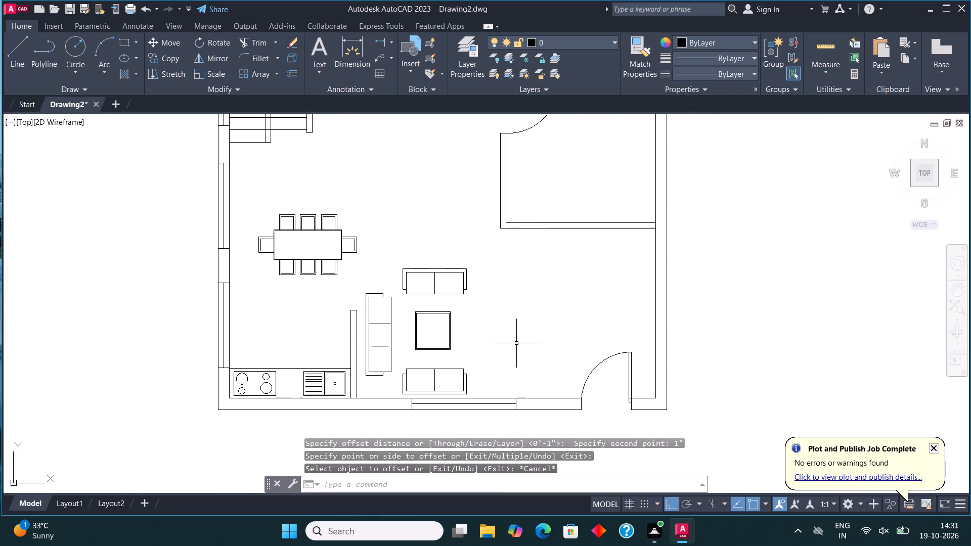
scroll(491, 482, "down", 2)
scroll(498, 349, "down", 1)
middle_click_drag(498, 350, 504, 415)
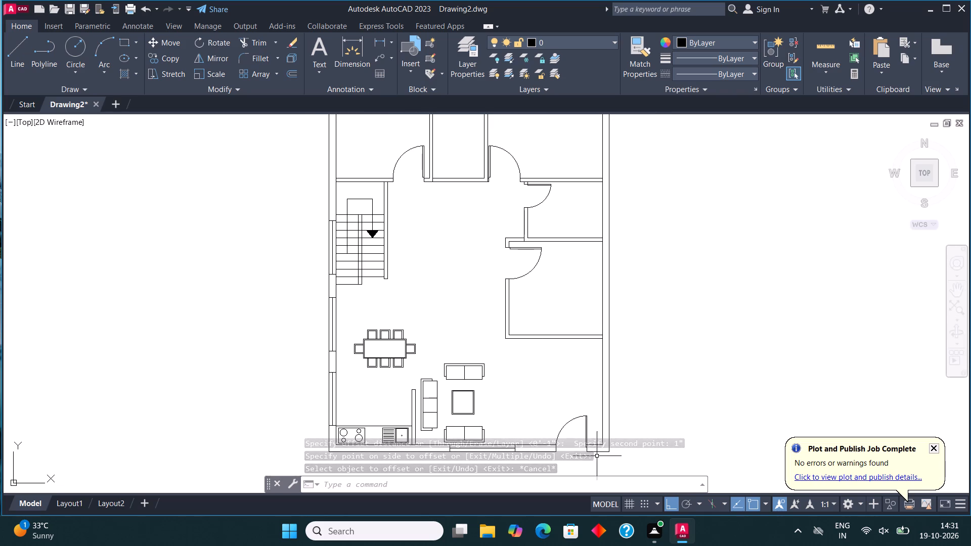
scroll(506, 344, "down", 2)
scroll(790, 290, "up", 2)
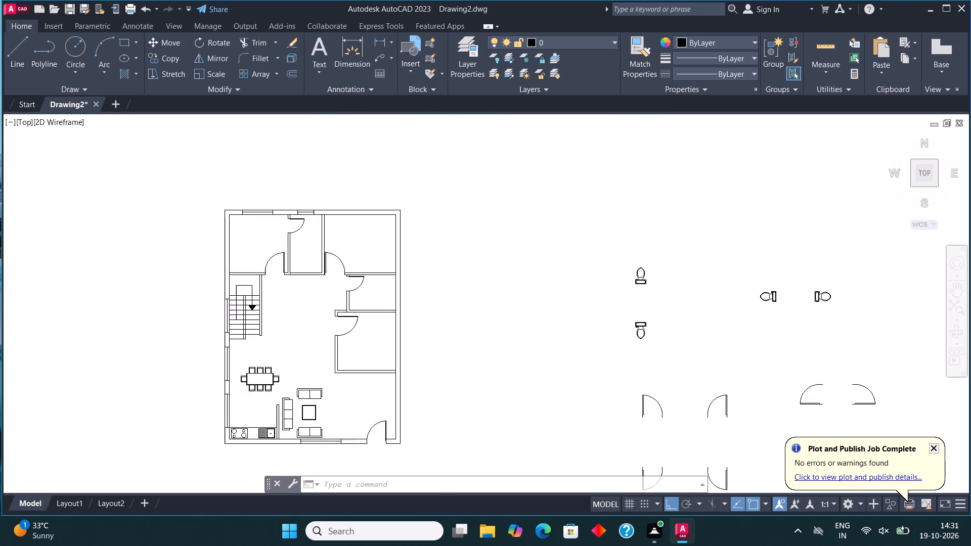
left_click_drag(779, 290, 775, 291)
left_click(709, 317)
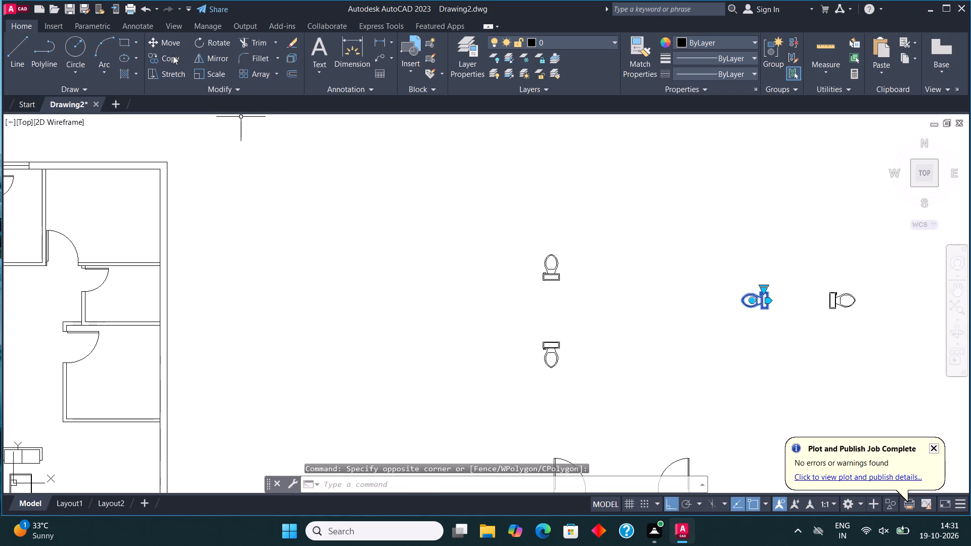
left_click(172, 54)
scroll(786, 312, "up", 2)
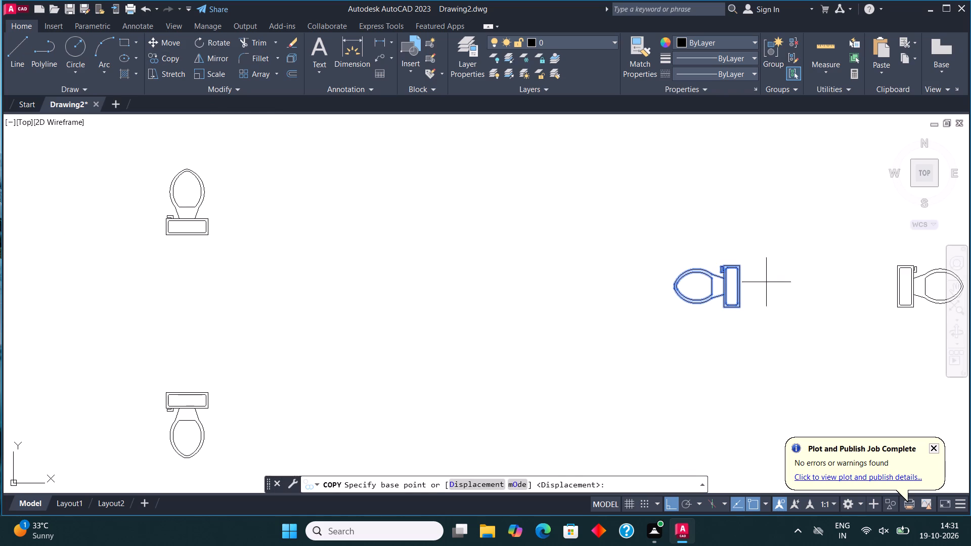
left_click(740, 287)
scroll(812, 244, "down", 3)
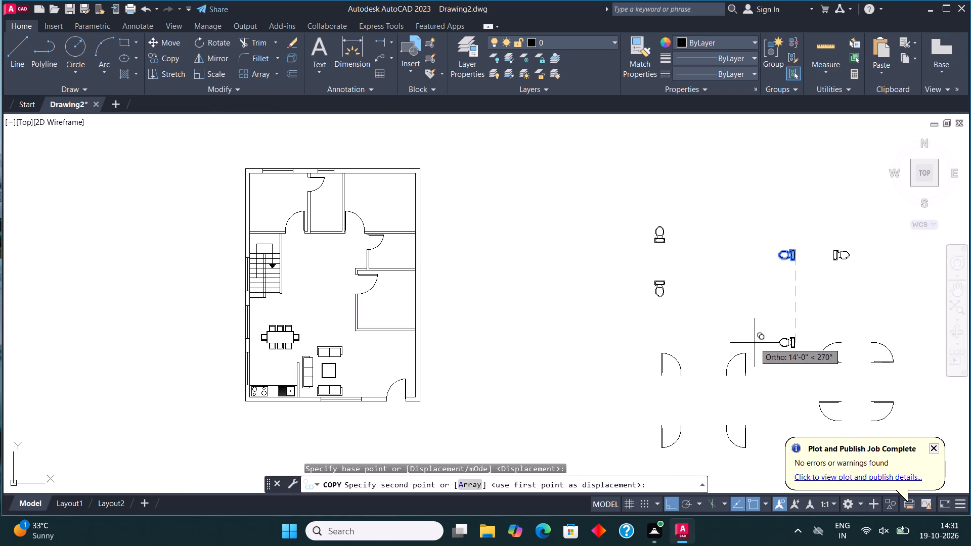
key("F8")
scroll(757, 345, "down", 3)
scroll(647, 324, "up", 4)
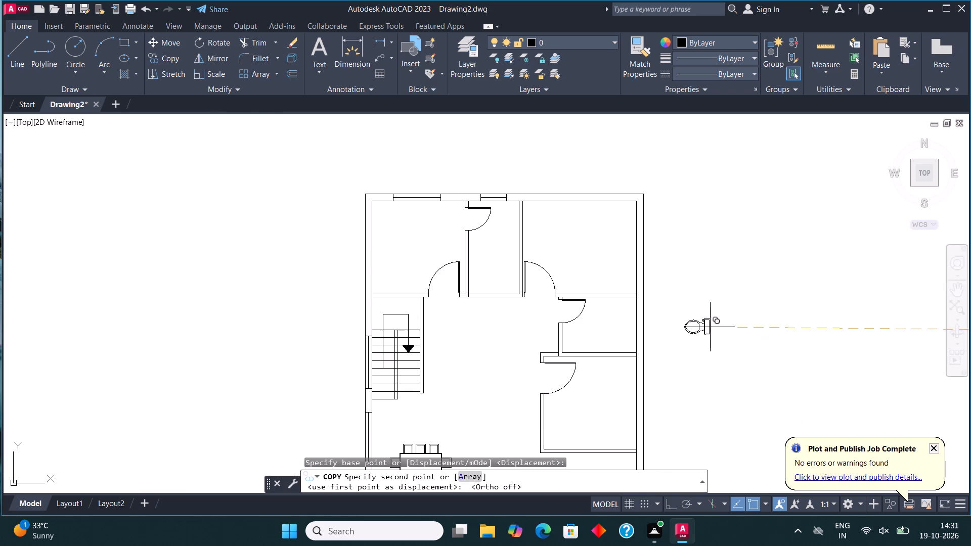
scroll(632, 331, "up", 3)
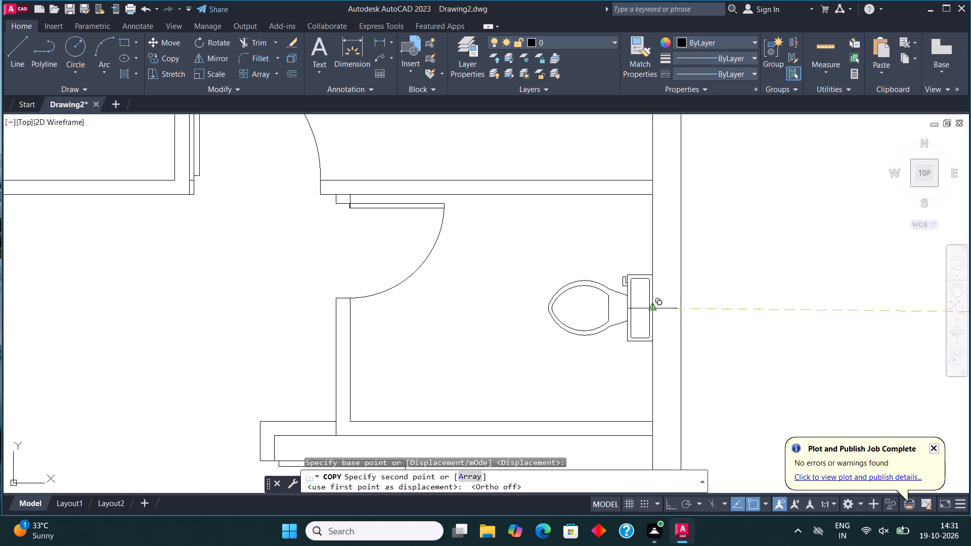
left_click(653, 306)
scroll(635, 387, "down", 3)
key("Escape")
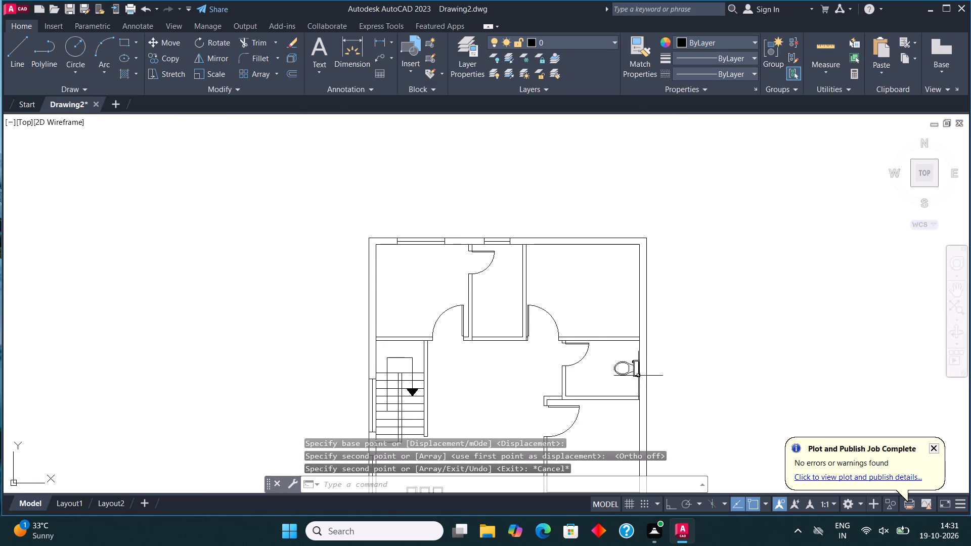
Add a window in the top-right room's right outer wall: a rectangle spanning the wall thickness with a vertical centre line.
scroll(695, 306, "up", 2)
middle_click_drag(686, 300, 658, 295)
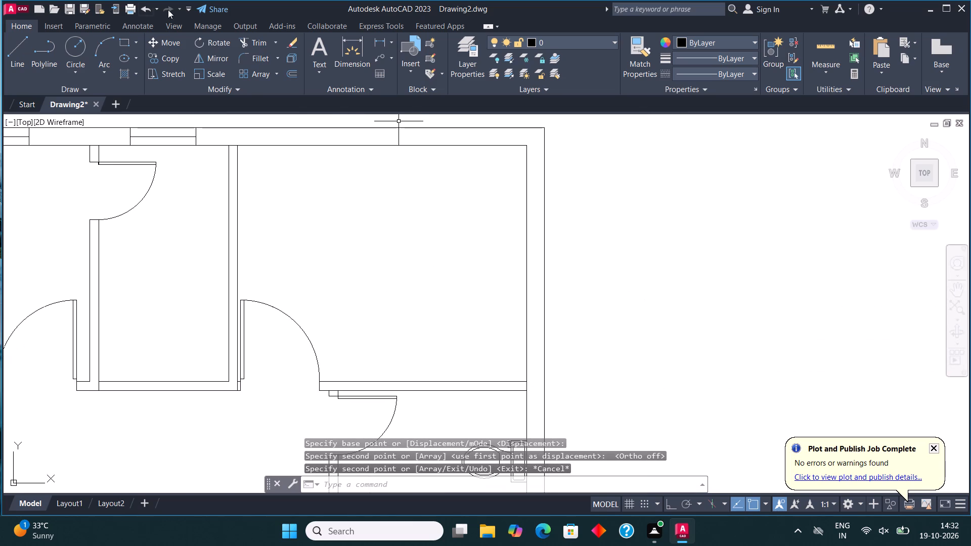
left_click(120, 41)
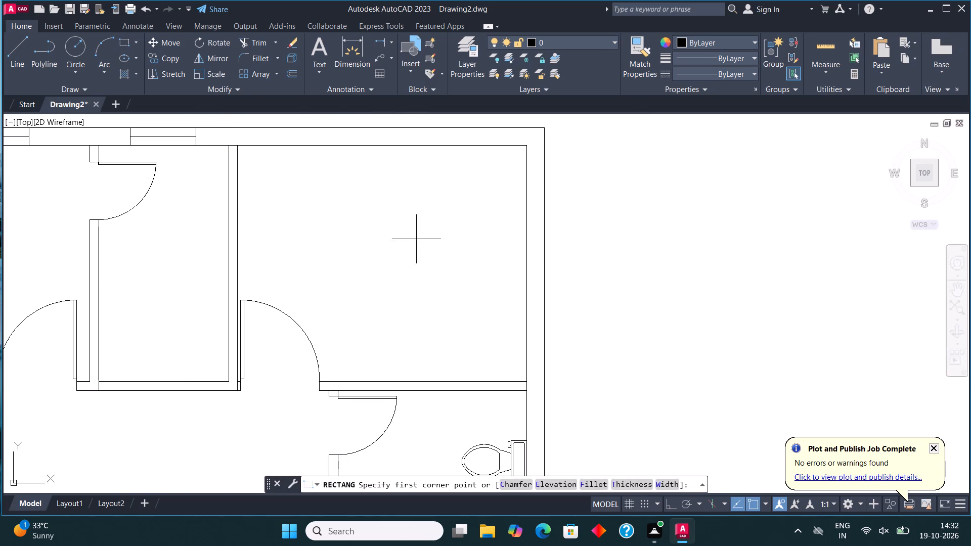
left_click(527, 330)
left_click(543, 212)
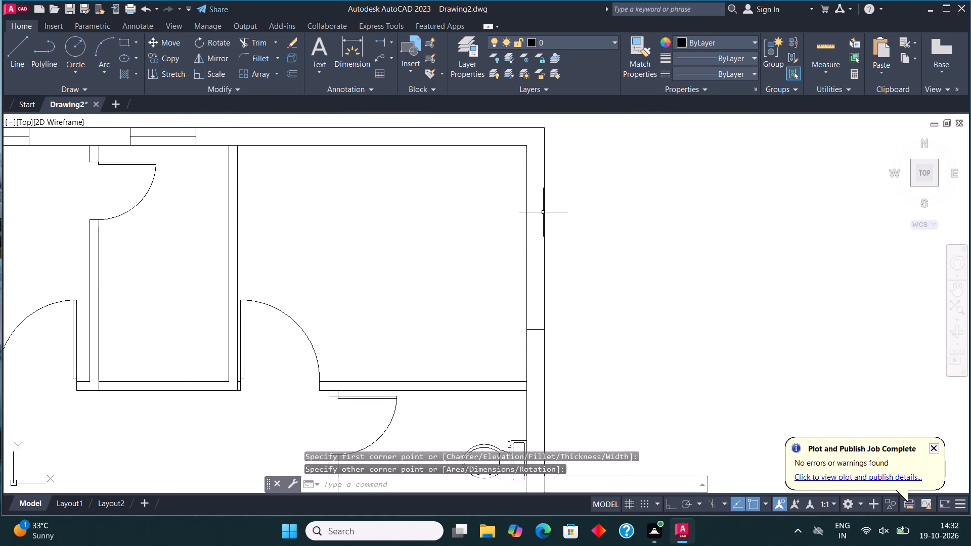
left_click(16, 49)
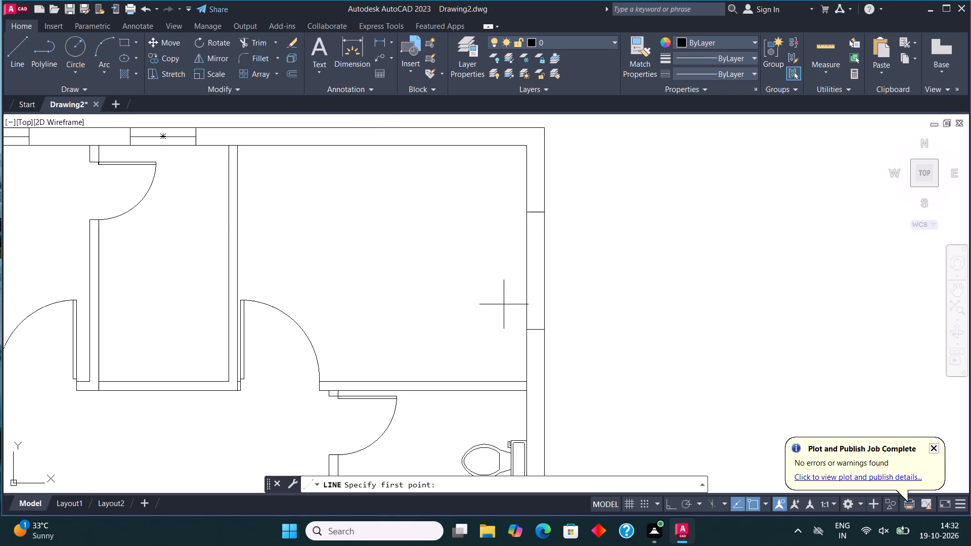
left_click(538, 333)
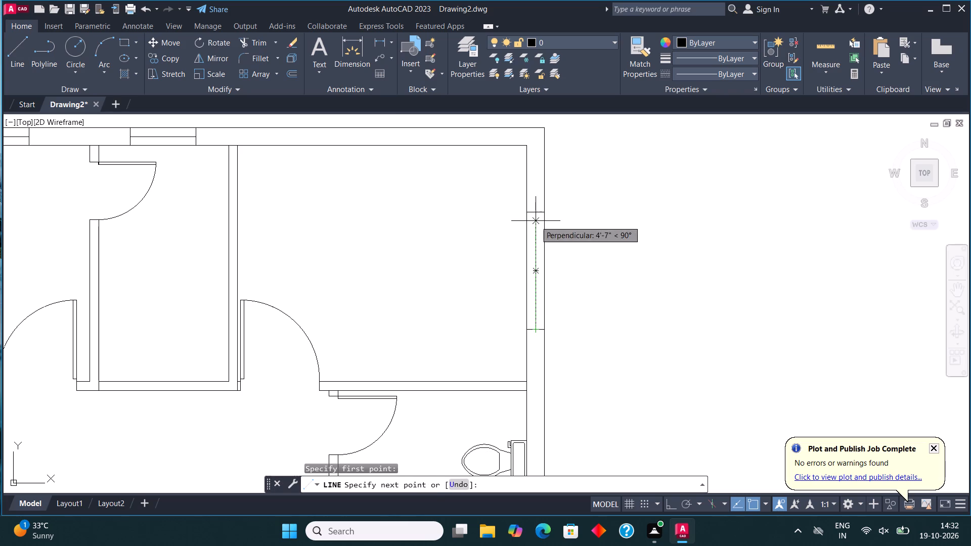
left_click(535, 218)
key("Escape")
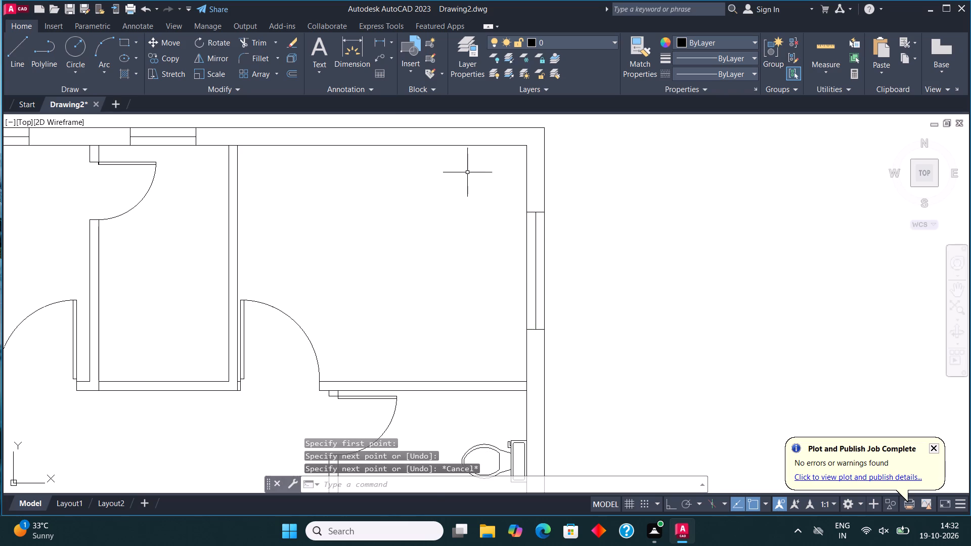
Add a smaller window with a vertical centre line in the right outer wall behind the newly placed toilet.
scroll(476, 190, "down", 2)
scroll(531, 348, "up", 2)
scroll(526, 298, "up", 1)
scroll(370, 218, "down", 1)
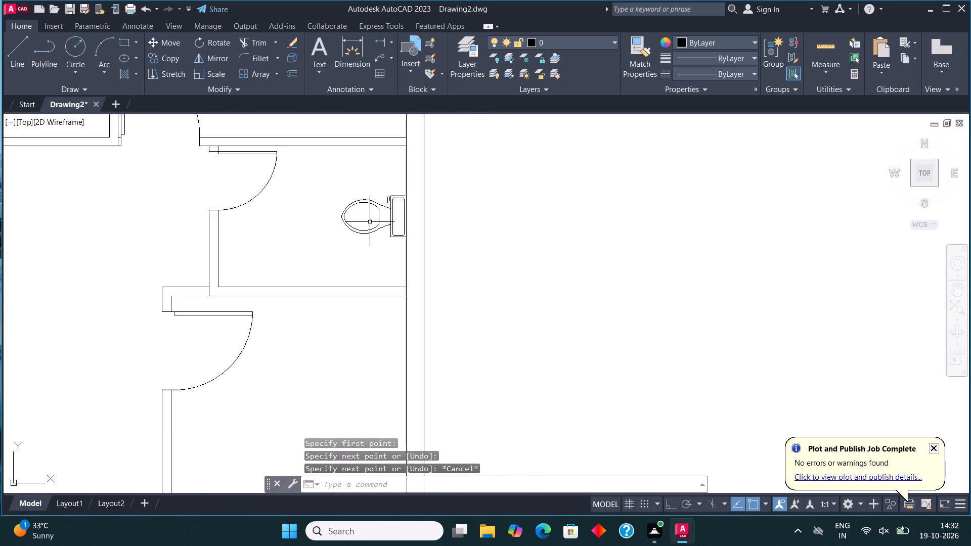
scroll(371, 232, "down", 1)
middle_click_drag(407, 240, 366, 279)
scroll(366, 279, "up", 1)
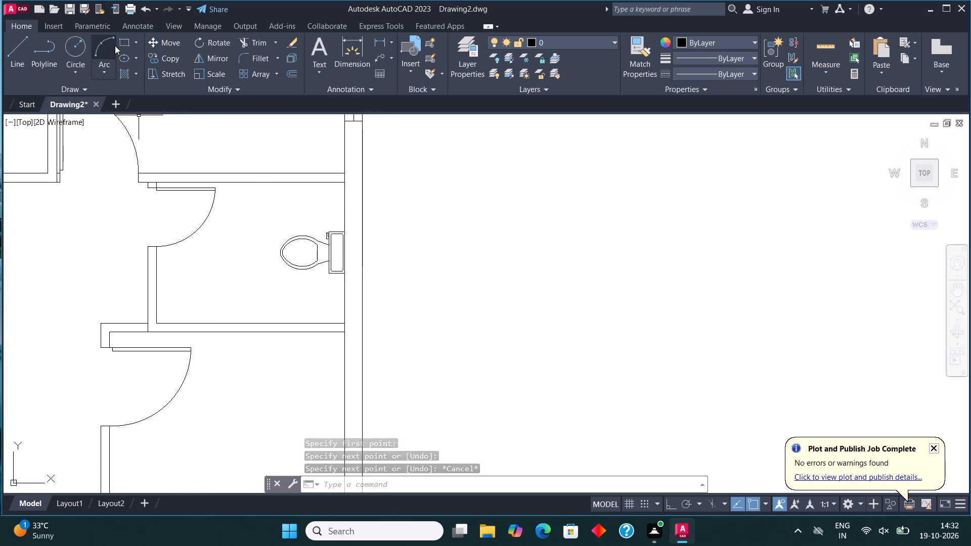
left_click(124, 42)
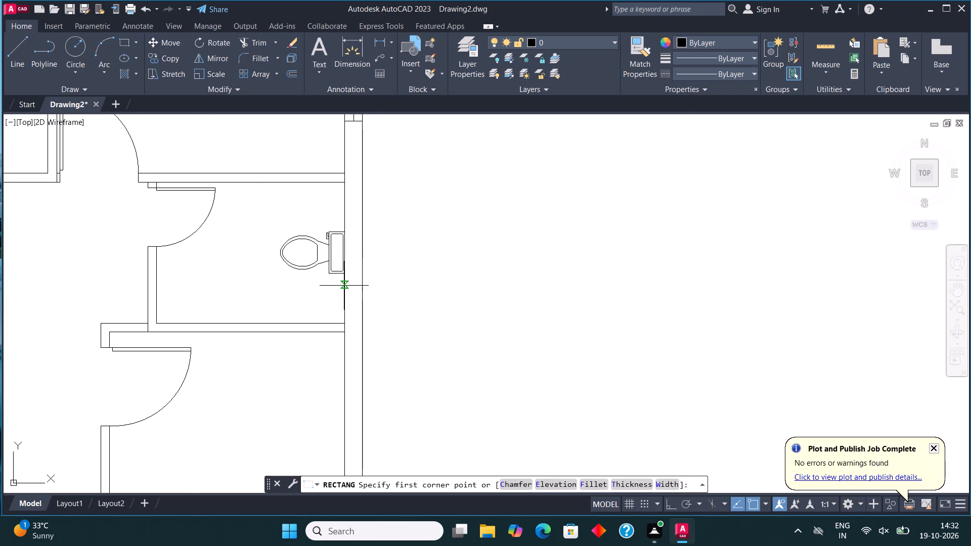
left_click(344, 286)
left_click(361, 222)
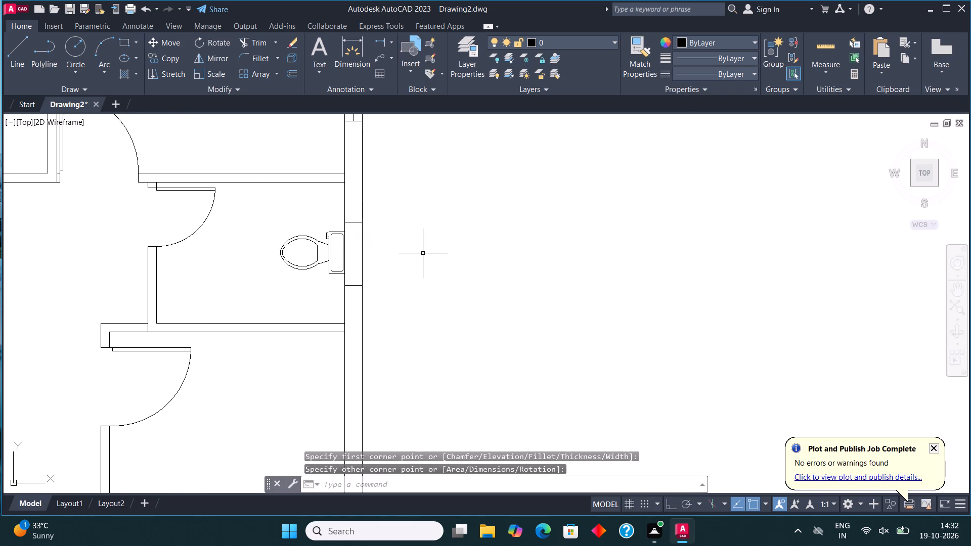
left_click(16, 40)
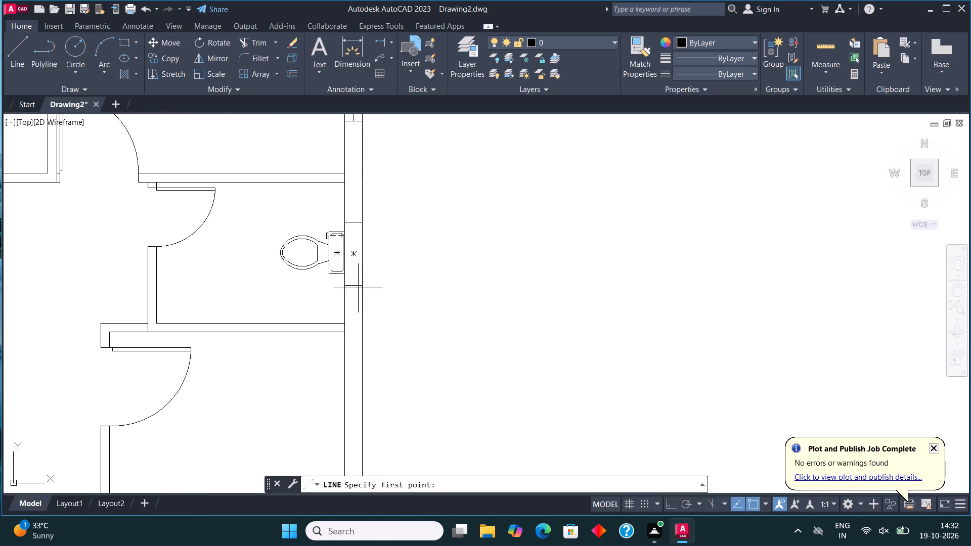
left_click(351, 289)
left_click(351, 226)
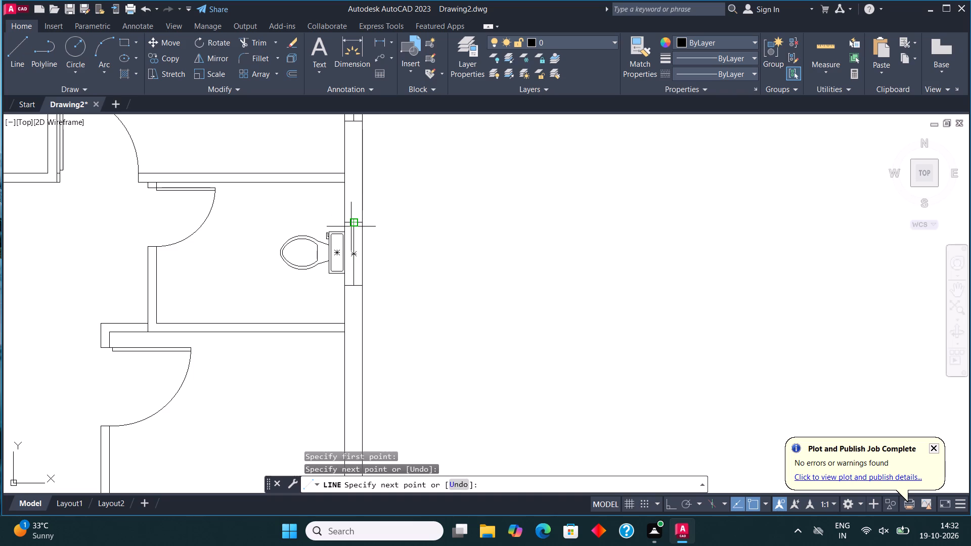
key("Escape")
Copy the top-right room's window down the right outer wall to the room below the small right-hand bathroom.
scroll(368, 350, "down", 2)
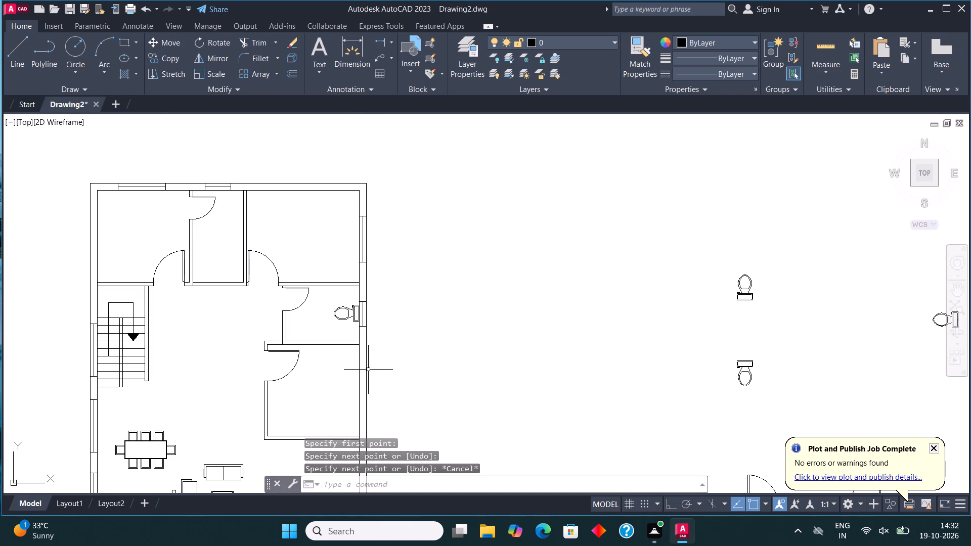
scroll(340, 270, "up", 1)
left_click(342, 269)
left_click(395, 175)
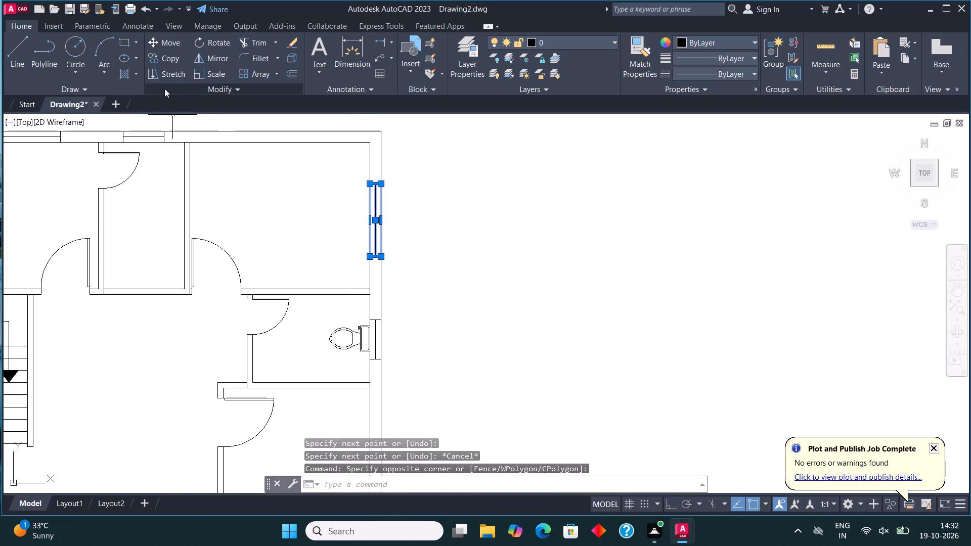
left_click(174, 52)
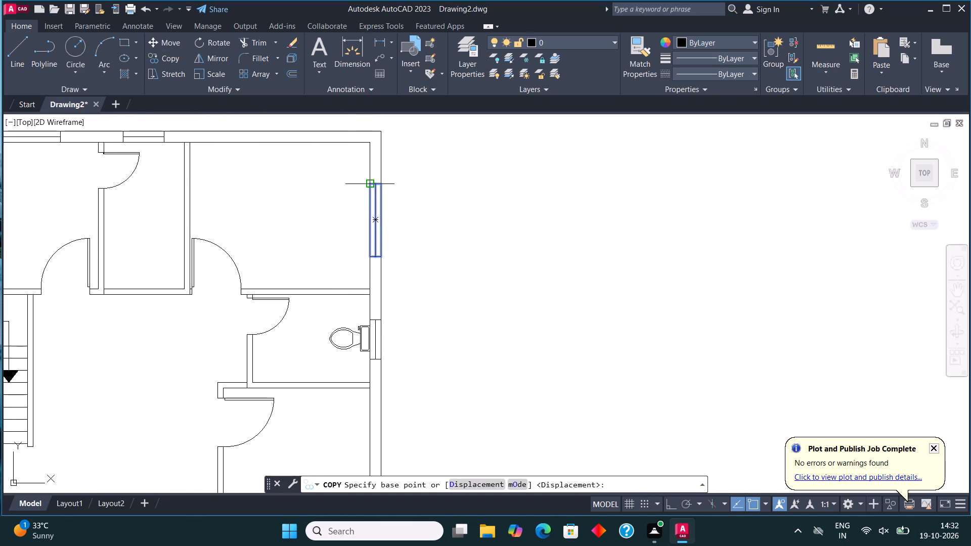
left_click(371, 183)
scroll(378, 177, "down", 2)
scroll(378, 278, "up", 2)
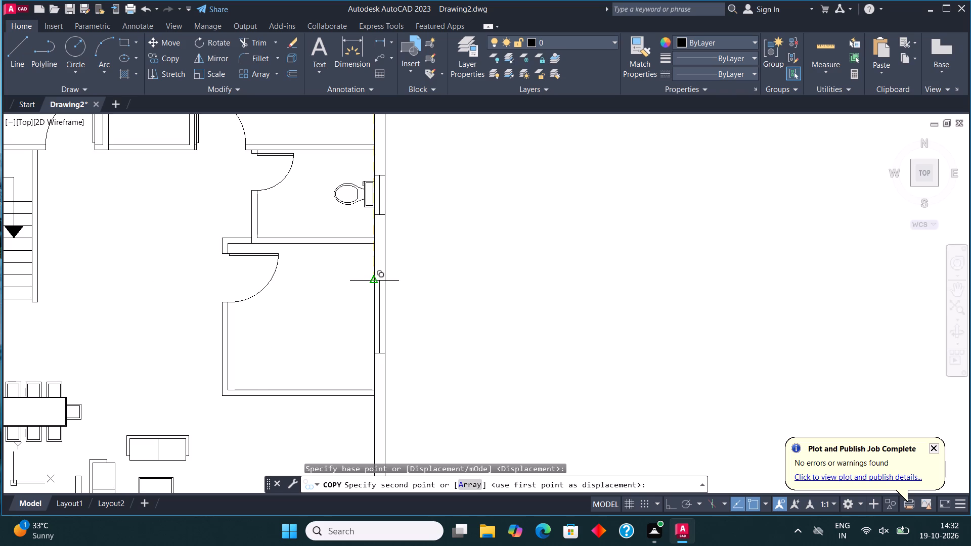
left_click(375, 283)
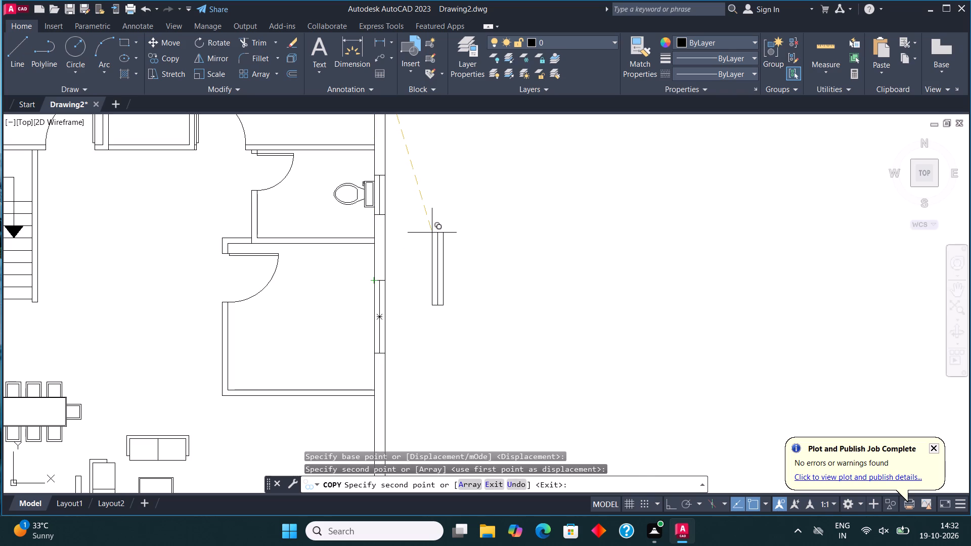
key("Escape")
scroll(427, 243, "down", 2)
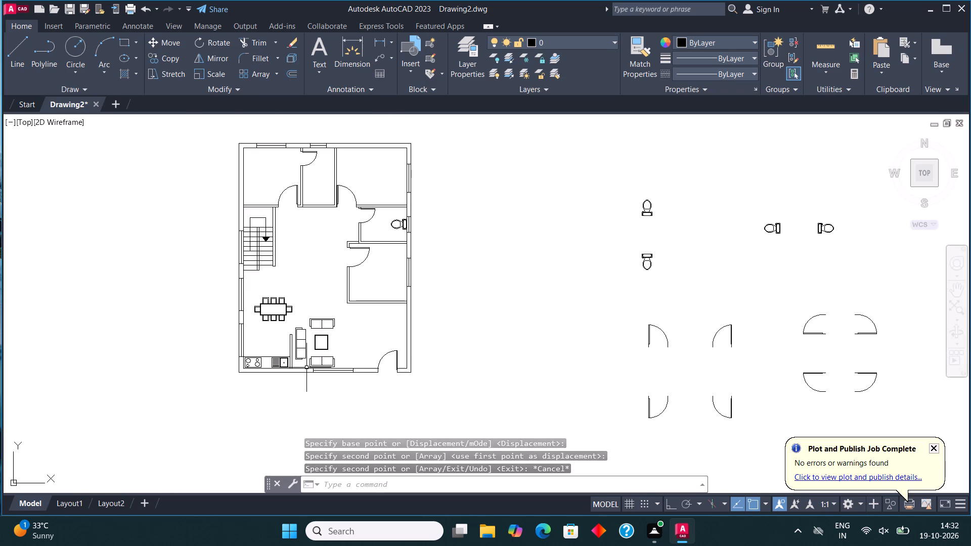
Draw an upright bed rectangle in the top-left room, its base on the bottom wall, just clear of the left wall.
middle_click_drag(322, 316, 341, 351)
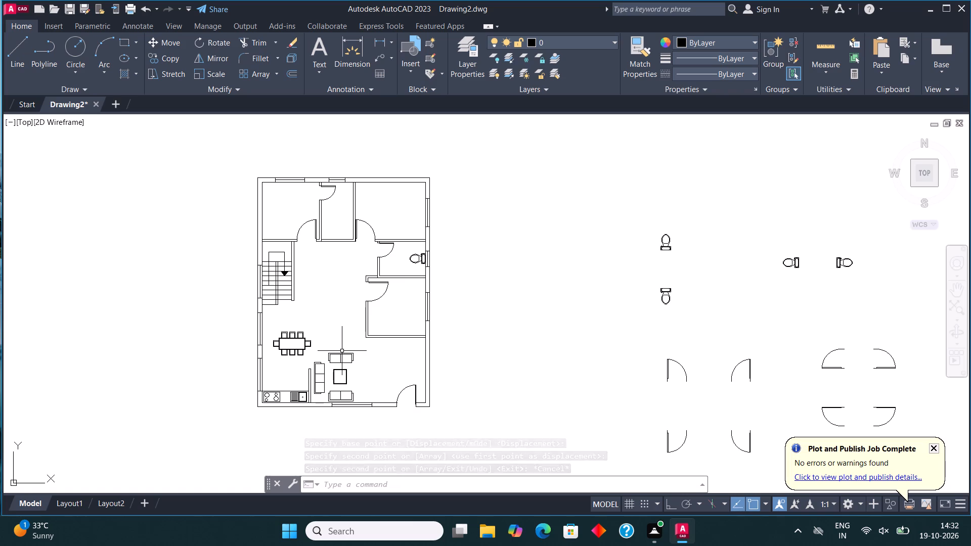
scroll(272, 209, "up", 4)
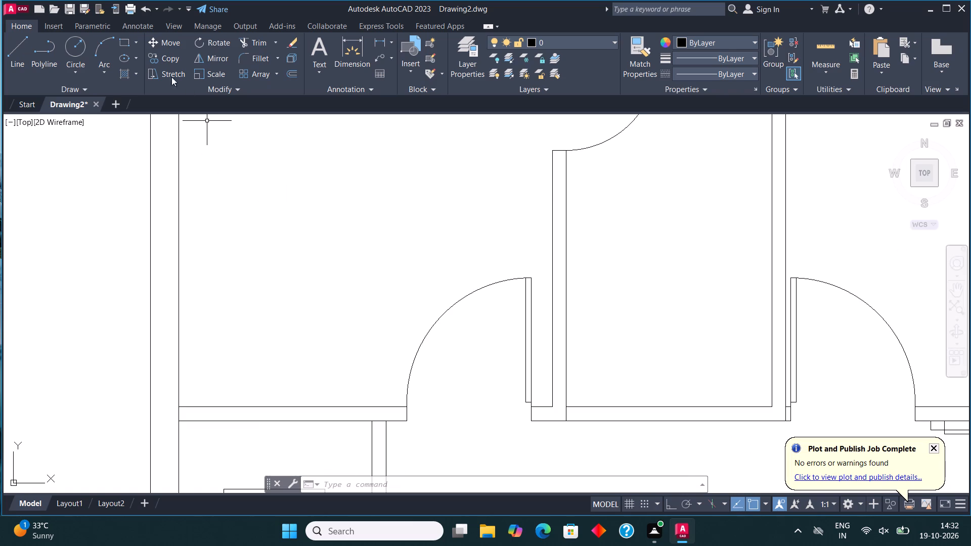
left_click(118, 44)
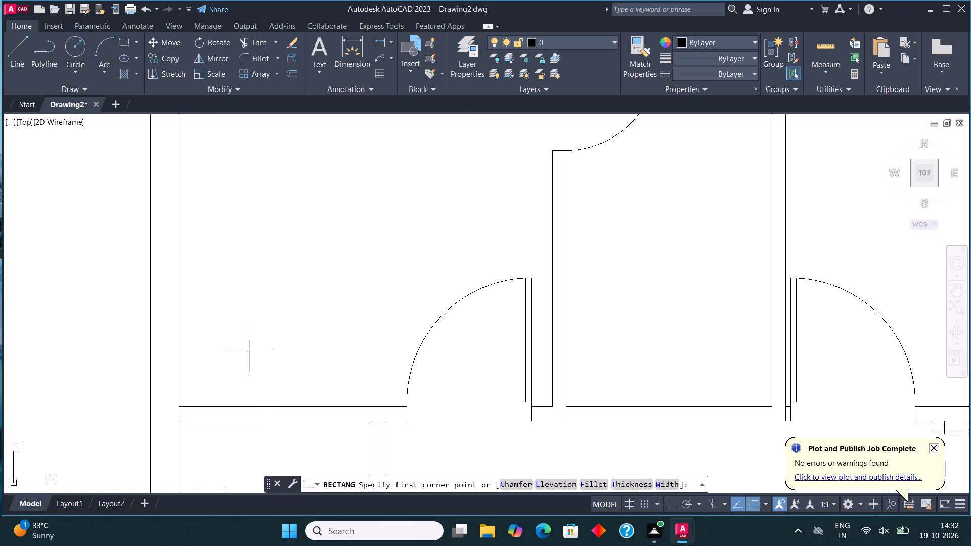
left_click(203, 406)
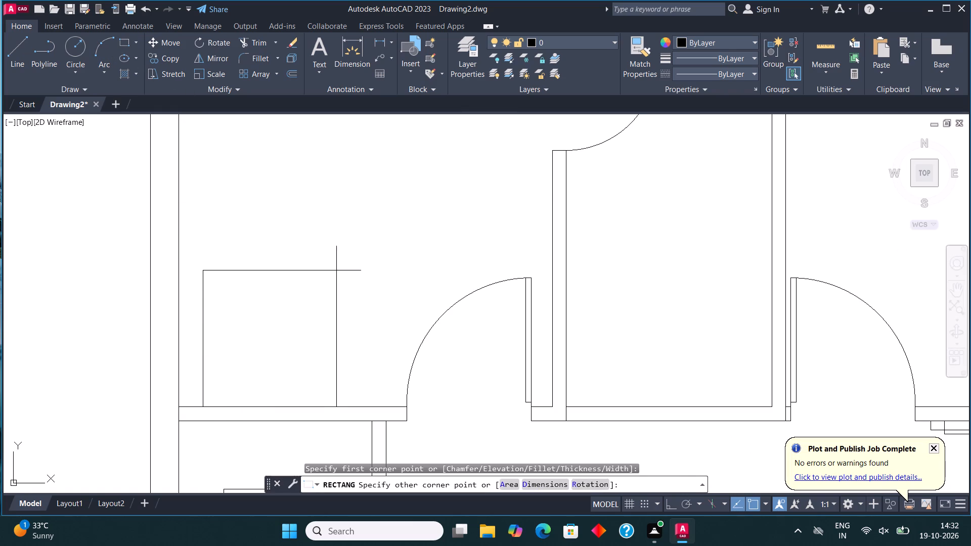
left_click(332, 250)
scroll(335, 263, "down", 1)
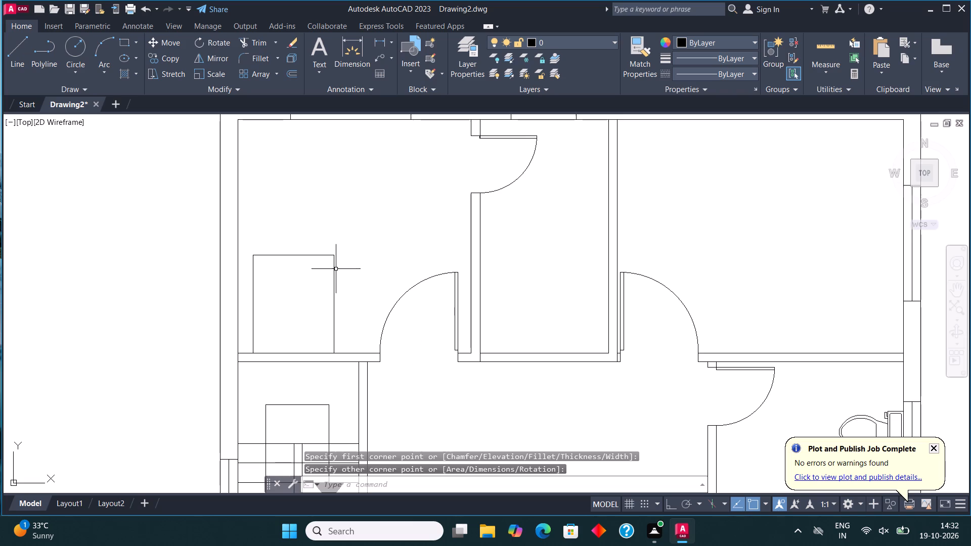
Add two pillows at the bed's wall end: draw a small rectangle and copy it horizontally beside the first.
middle_click(336, 269)
scroll(336, 271, "up", 1)
left_click(131, 42)
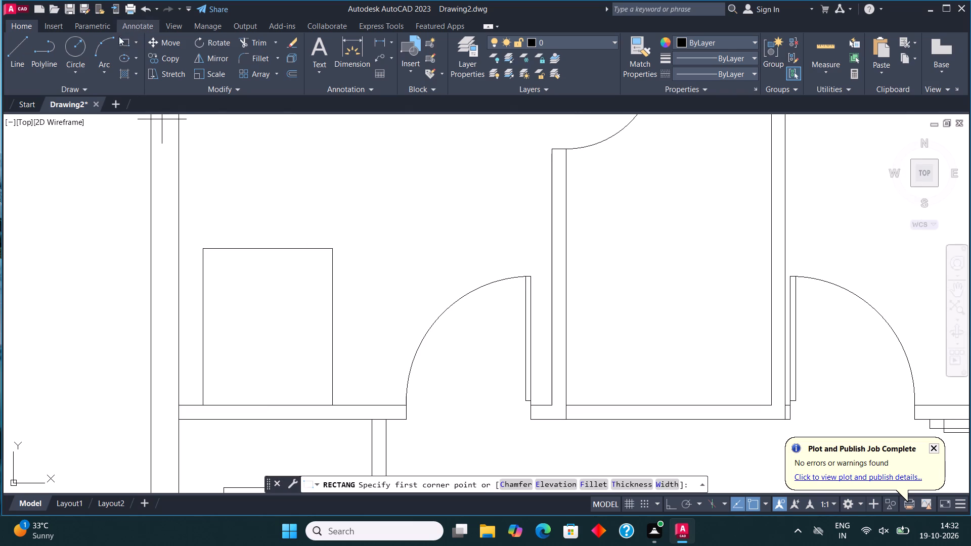
scroll(226, 377, "up", 1)
left_click(207, 408)
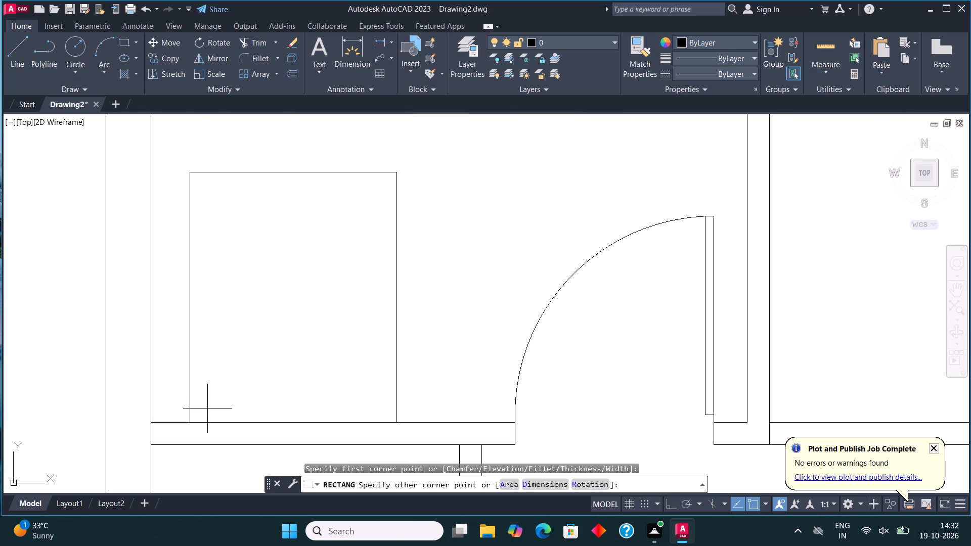
left_click(280, 369)
left_click(278, 370)
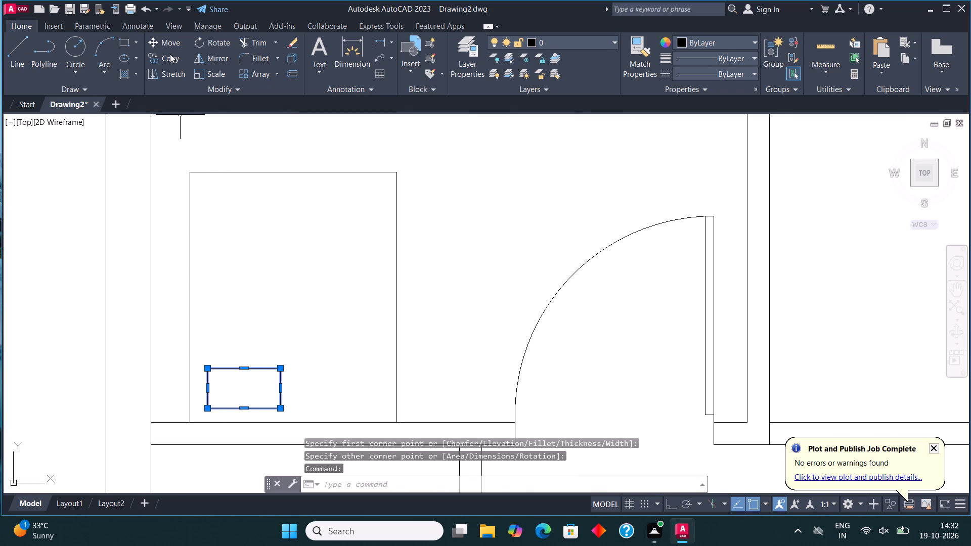
left_click(170, 54)
left_click(241, 389)
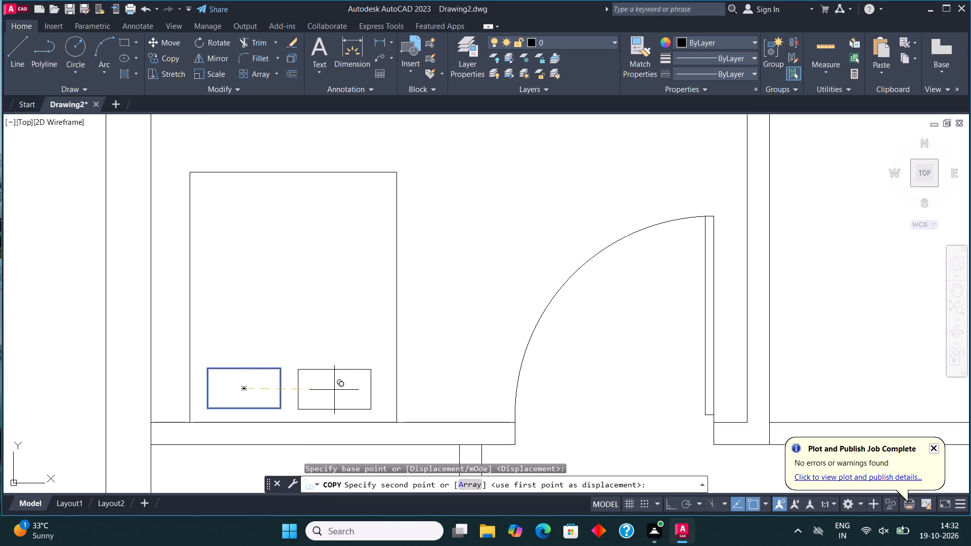
key("F8")
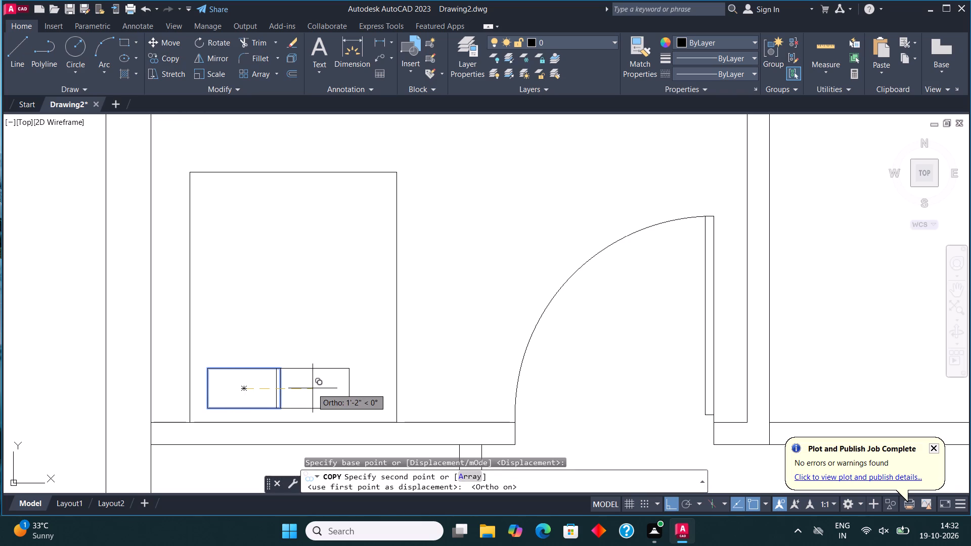
left_click(338, 386)
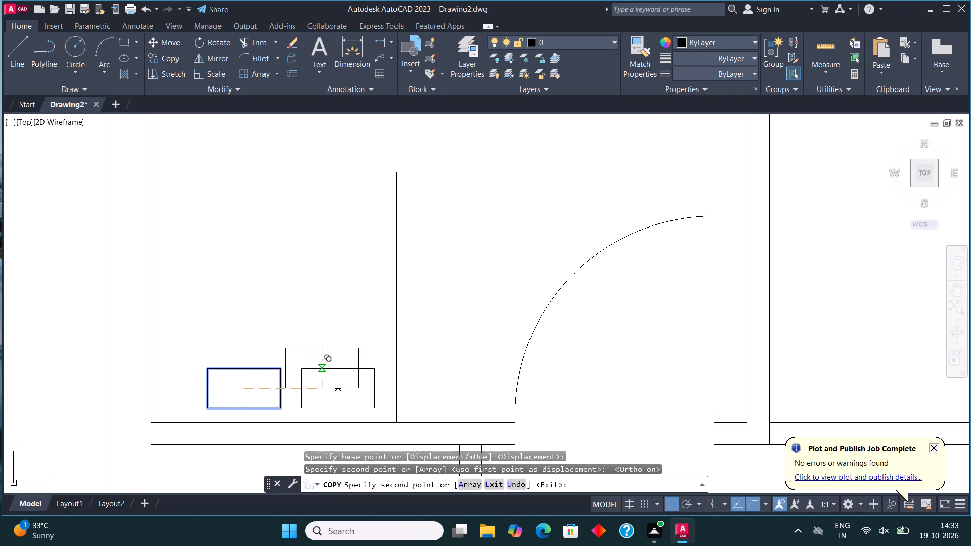
key("Escape")
scroll(339, 345, "down", 1)
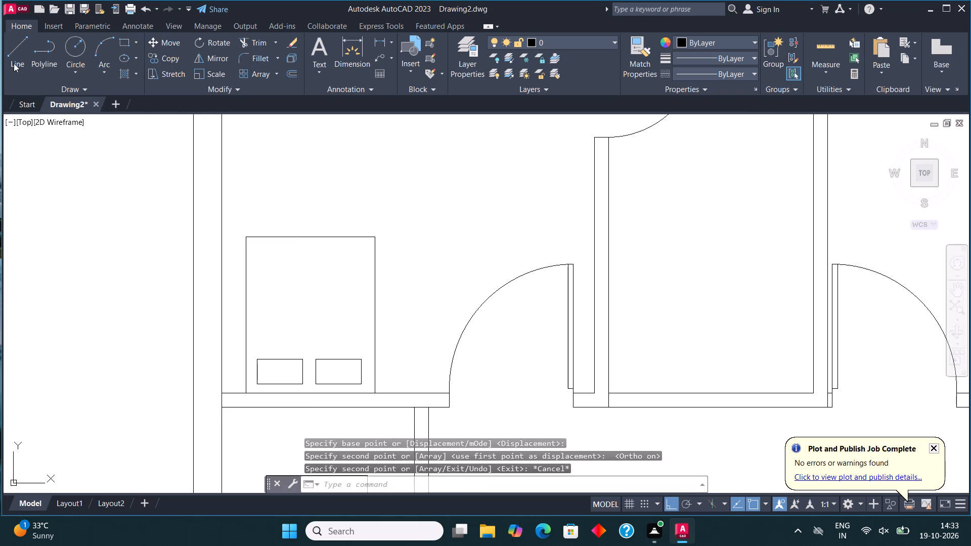
Draw the blanket edge above the pillows, about 2'-10" from the bed's left side, ending in a folded corner with a diagonal.
left_click(14, 63)
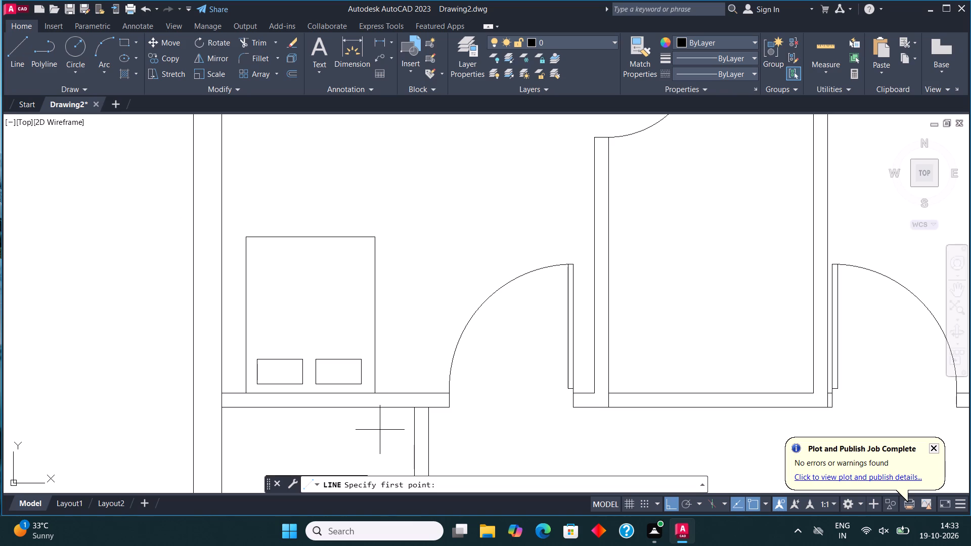
left_click(246, 341)
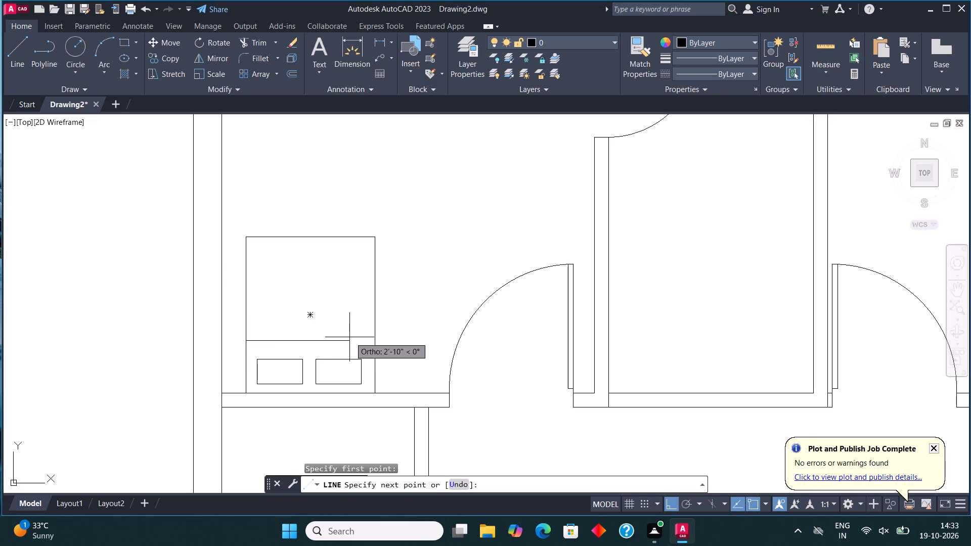
left_click(349, 337)
left_click(348, 311)
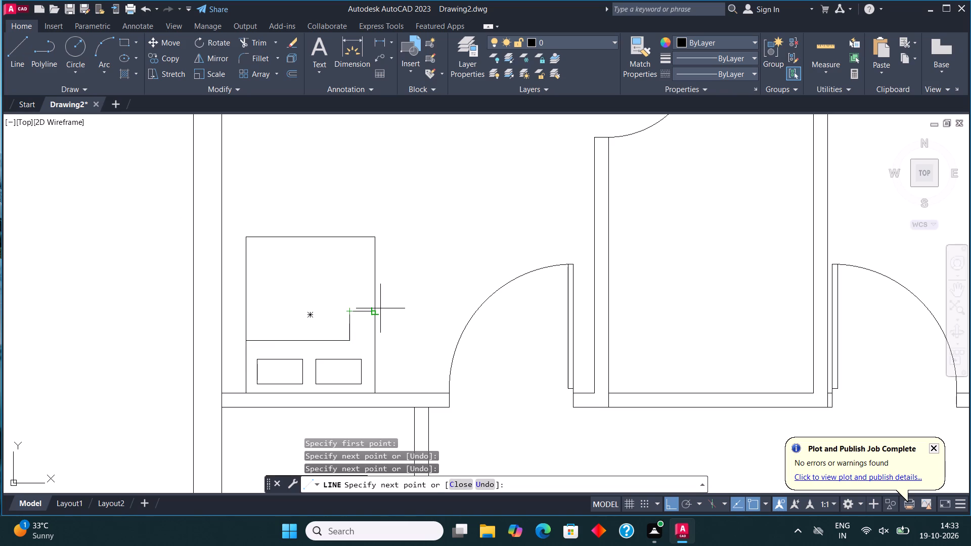
left_click(375, 311)
left_click(353, 344)
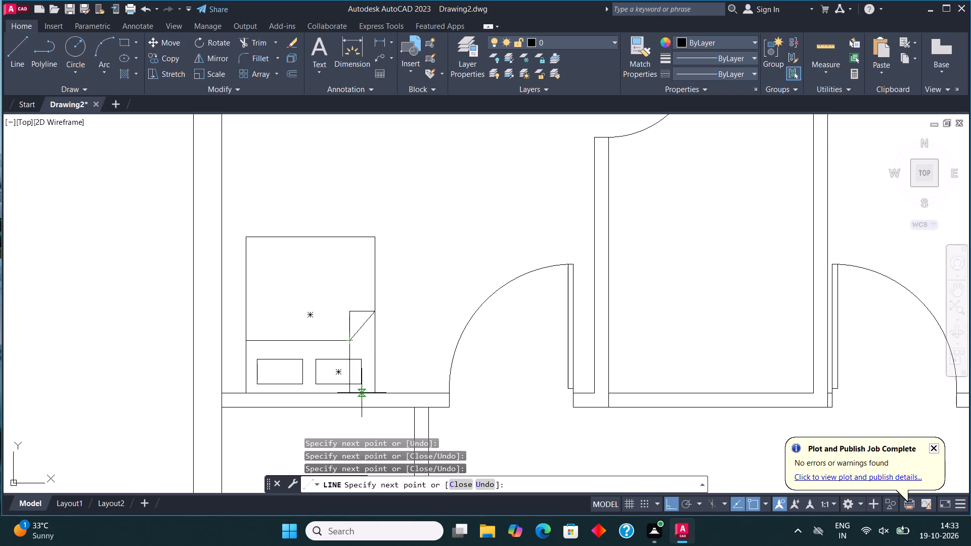
key("Escape")
Copy the complete bed with pillows and blanket horizontally into the top-right room, against its bottom wall.
left_click(393, 379)
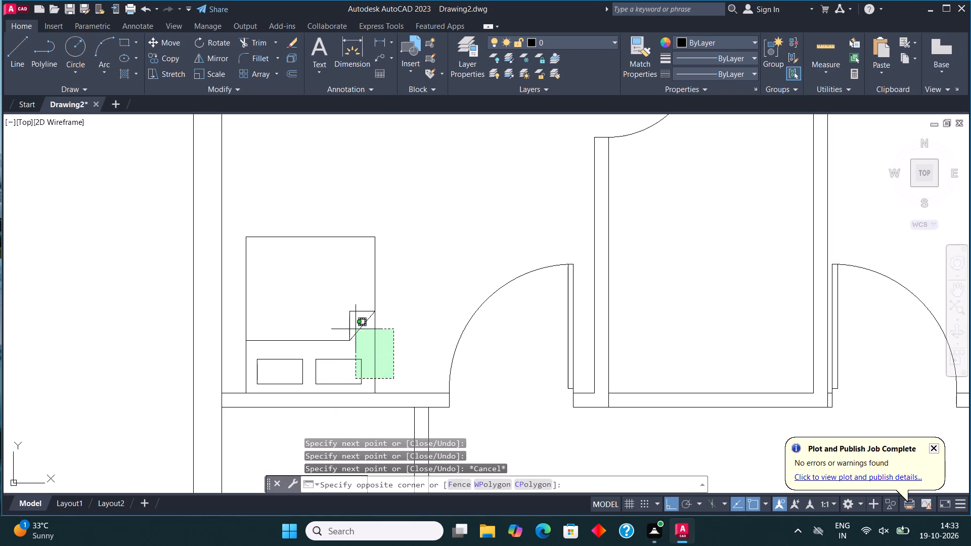
left_click(235, 214)
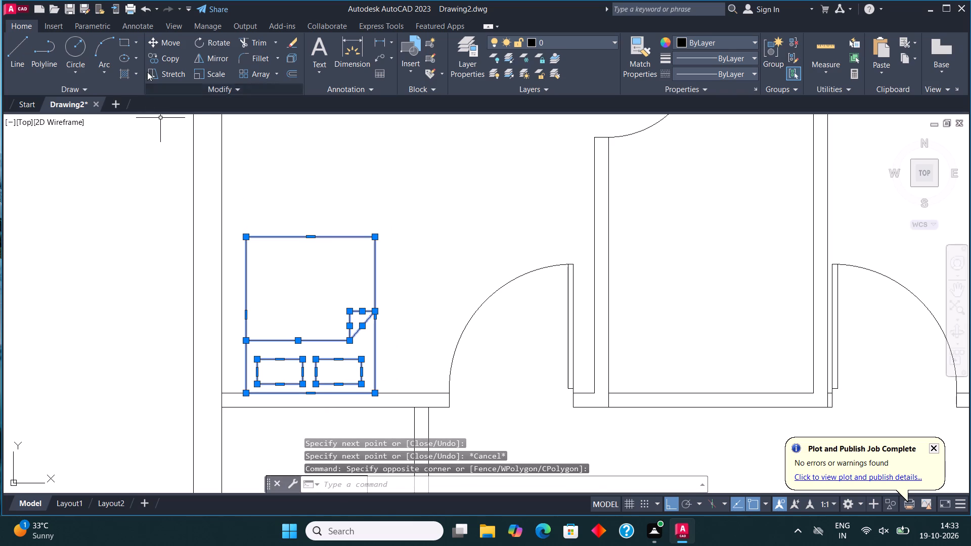
left_click(152, 56)
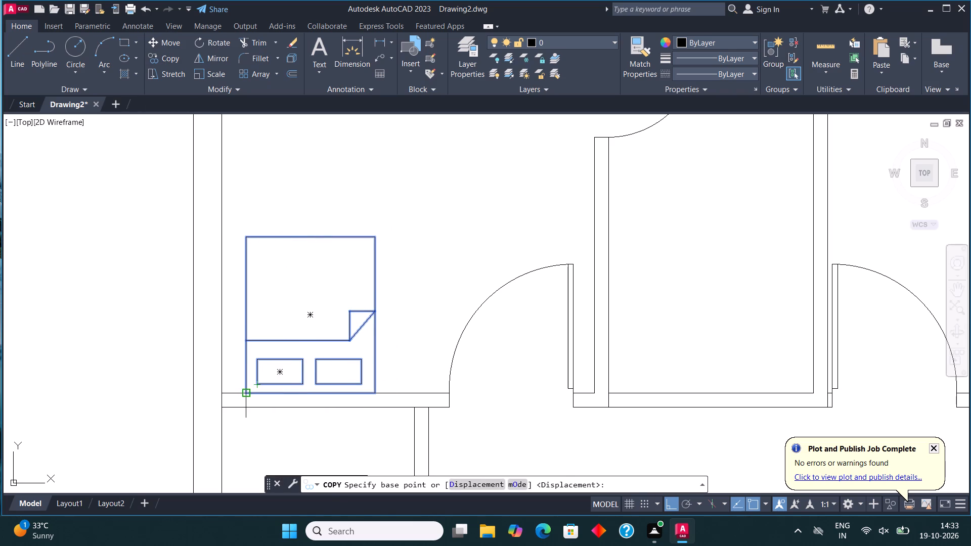
left_click(248, 394)
scroll(248, 394, "down", 3)
scroll(383, 390, "up", 2)
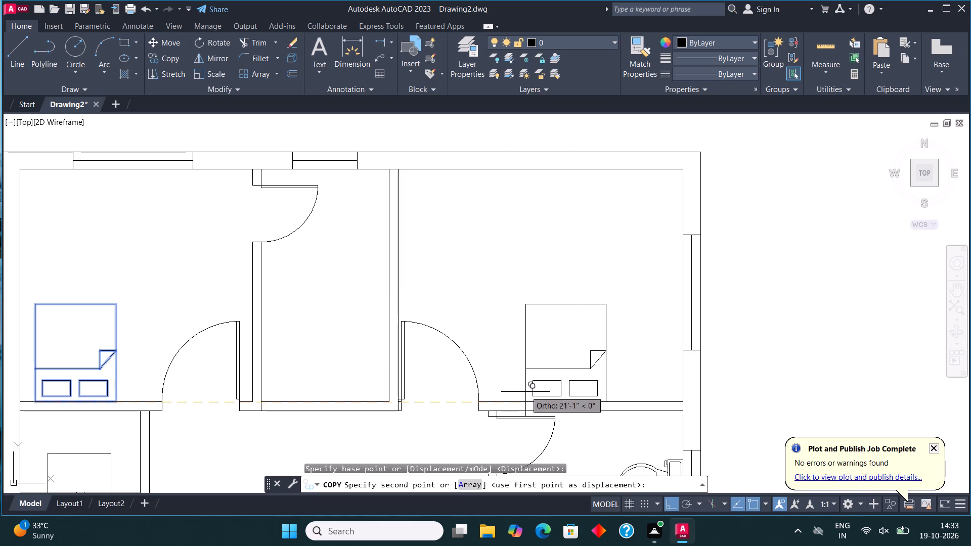
left_click(543, 403)
scroll(439, 239, "down", 1)
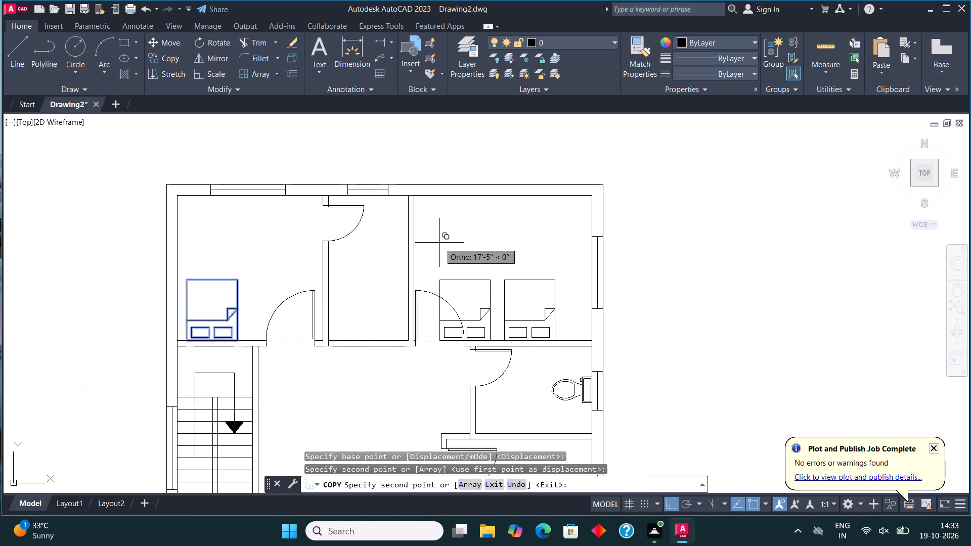
scroll(439, 243, "down", 1)
key("Escape")
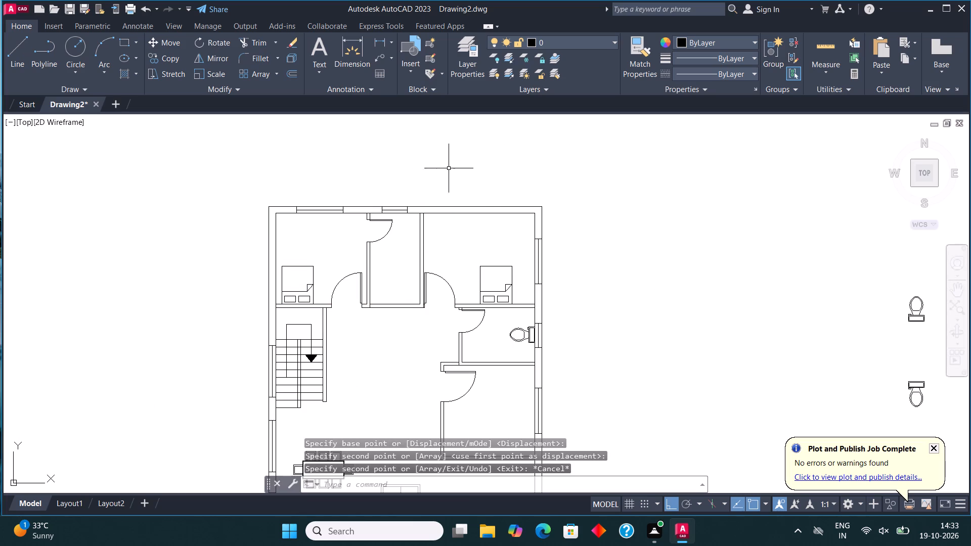
Copy the left-facing toilet from beside the plan into the top middle bathroom, its tank's back against the right wall.
scroll(467, 203, "down", 1)
left_click_drag(885, 291, 864, 281)
left_click(842, 267)
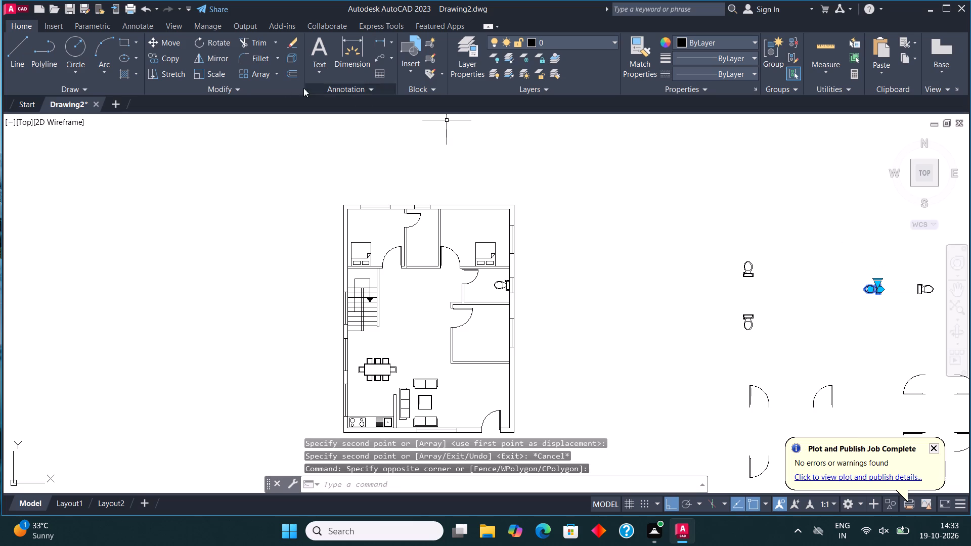
left_click(173, 55)
scroll(909, 265, "up", 3)
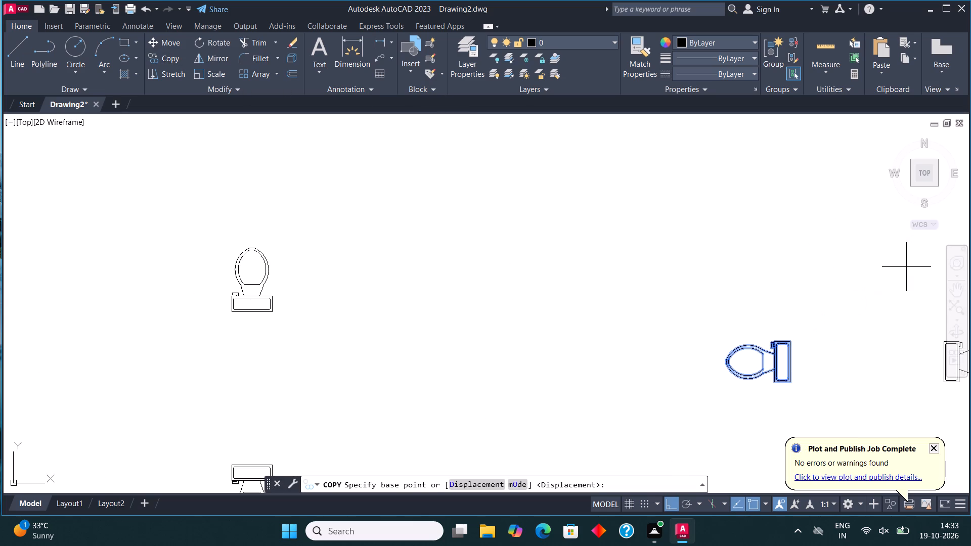
left_click(793, 359)
scroll(822, 294, "down", 2)
key("F8")
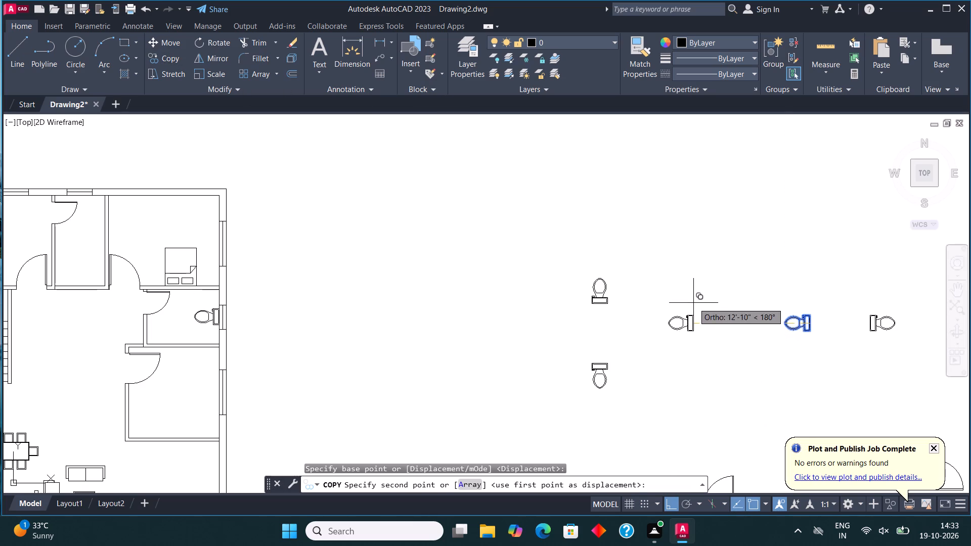
scroll(699, 311, "down", 2)
scroll(456, 300, "up", 4)
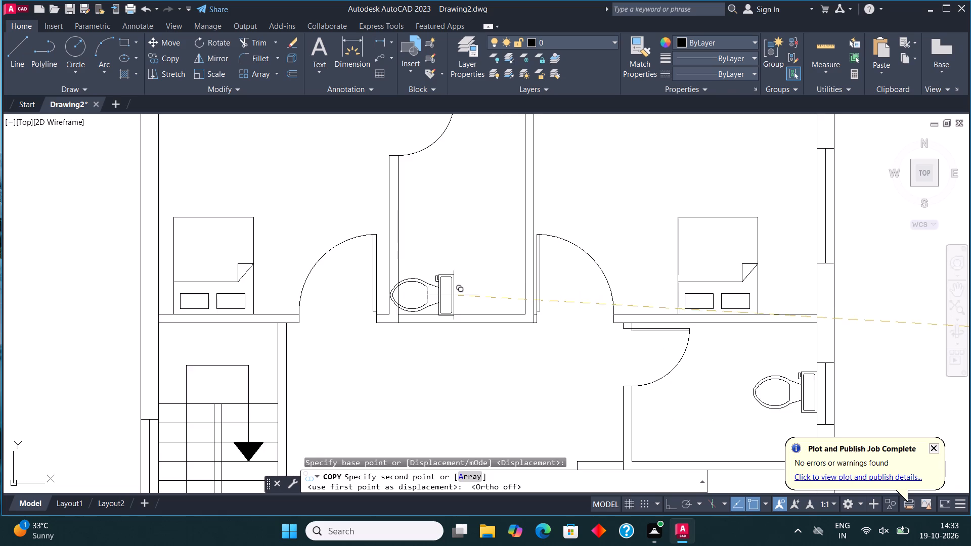
scroll(454, 297, "down", 2)
scroll(464, 265, "up", 2)
left_click(506, 254)
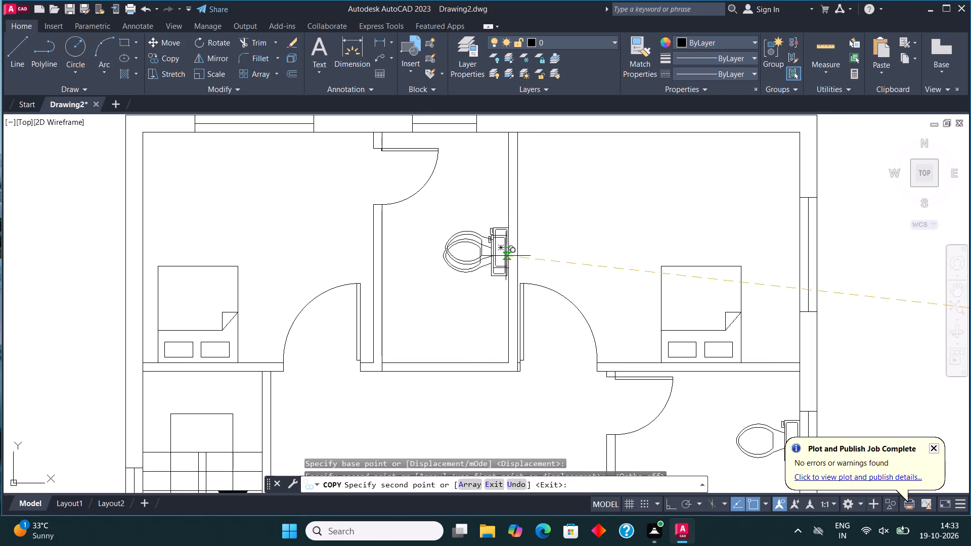
key("grave")
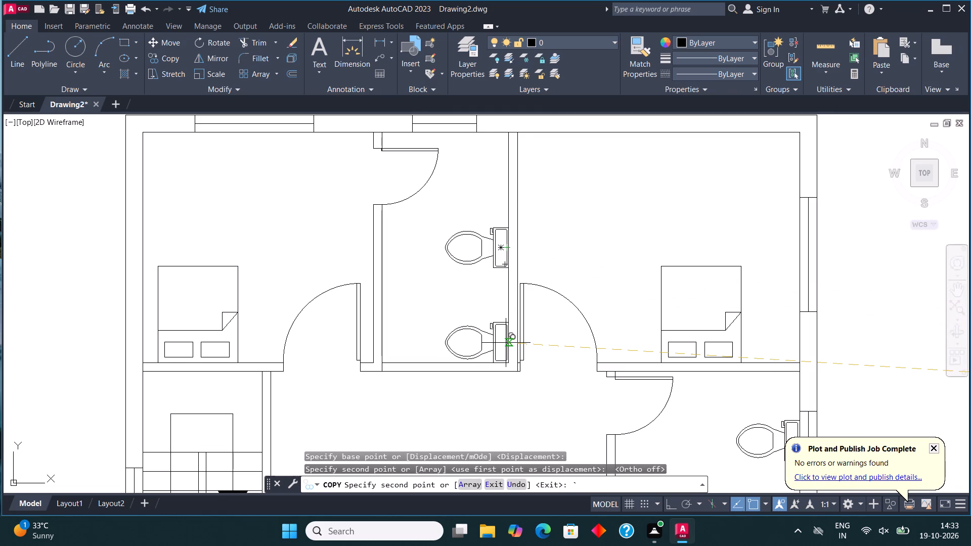
key("Escape")
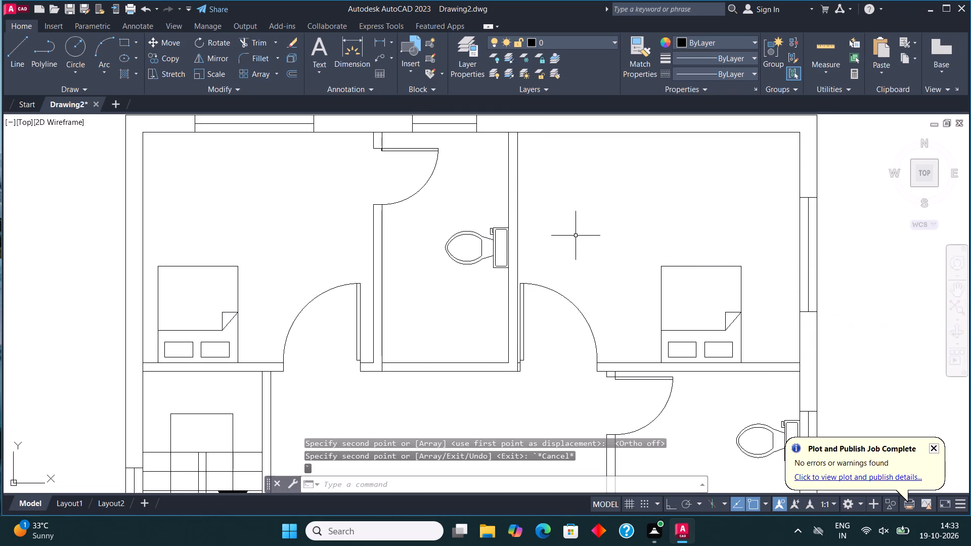
Add a multiline text label reading MASTER BEDROOM above the bed in the top-left bedroom.
scroll(622, 246, "down", 2)
scroll(625, 249, "up", 1)
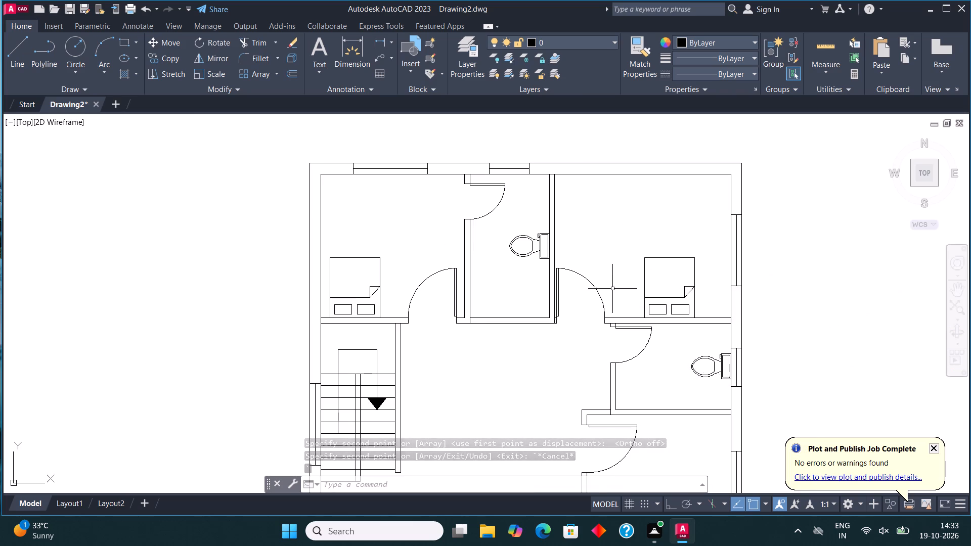
scroll(612, 289, "down", 2)
middle_click_drag(614, 388, 602, 270)
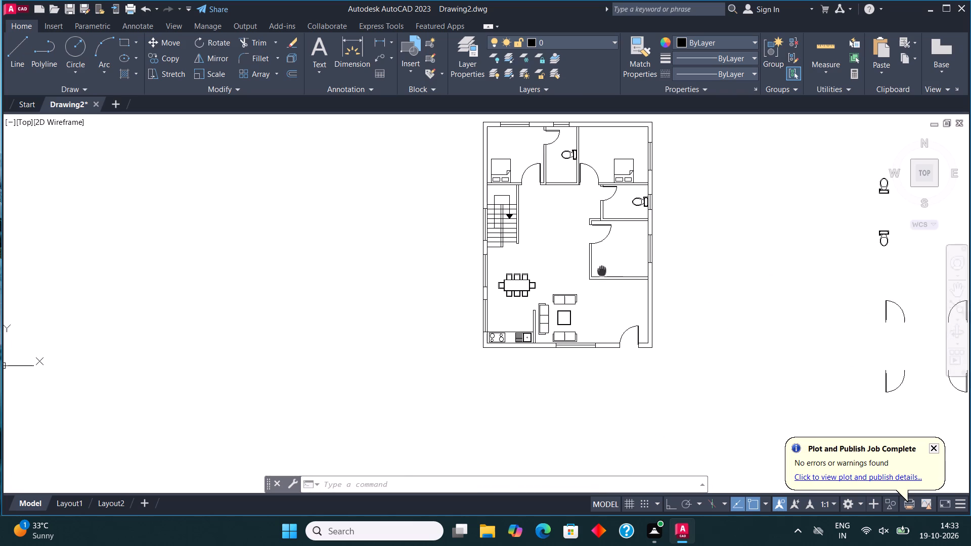
middle_click_drag(602, 270, 577, 345)
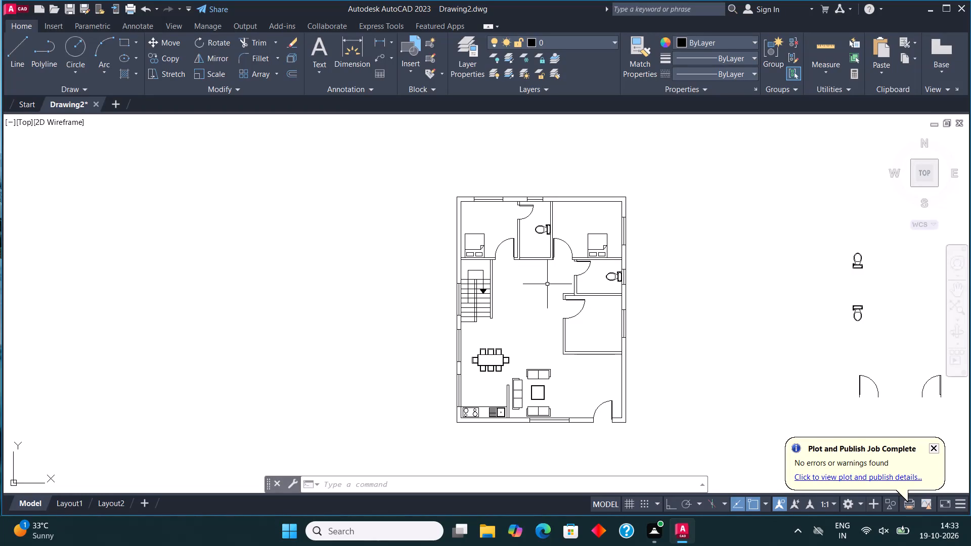
scroll(568, 177, "up", 2)
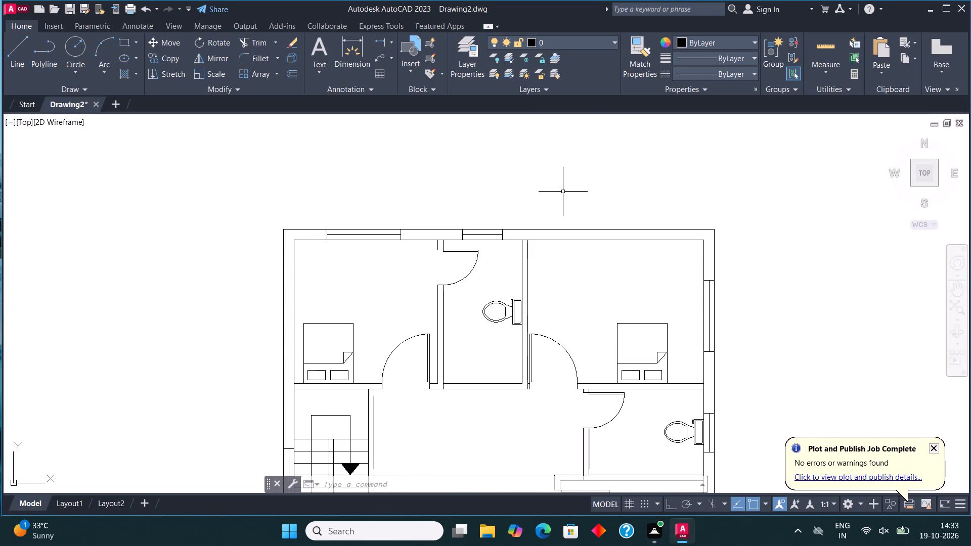
scroll(565, 205, "down", 1)
middle_click_drag(565, 206, 543, 227)
left_click(322, 52)
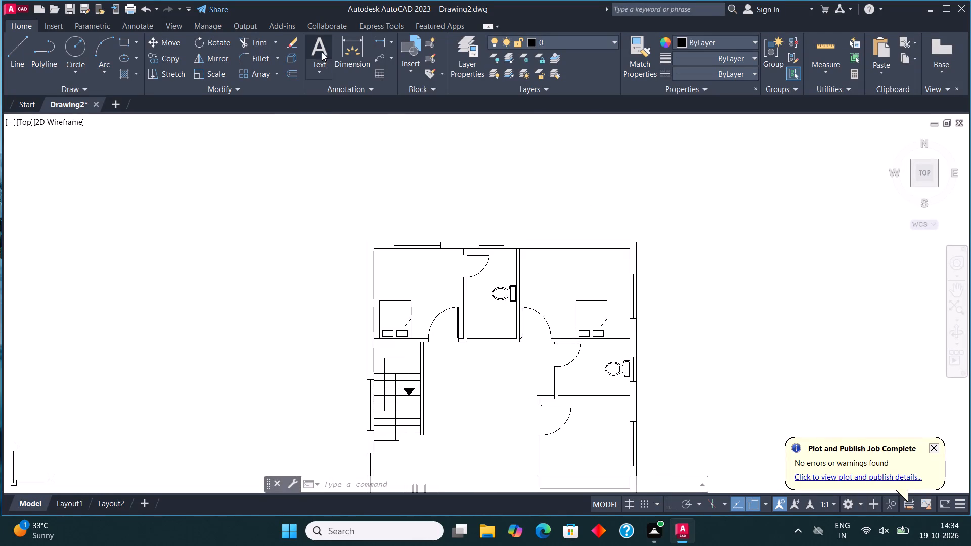
scroll(389, 292, "up", 2)
left_click(365, 280)
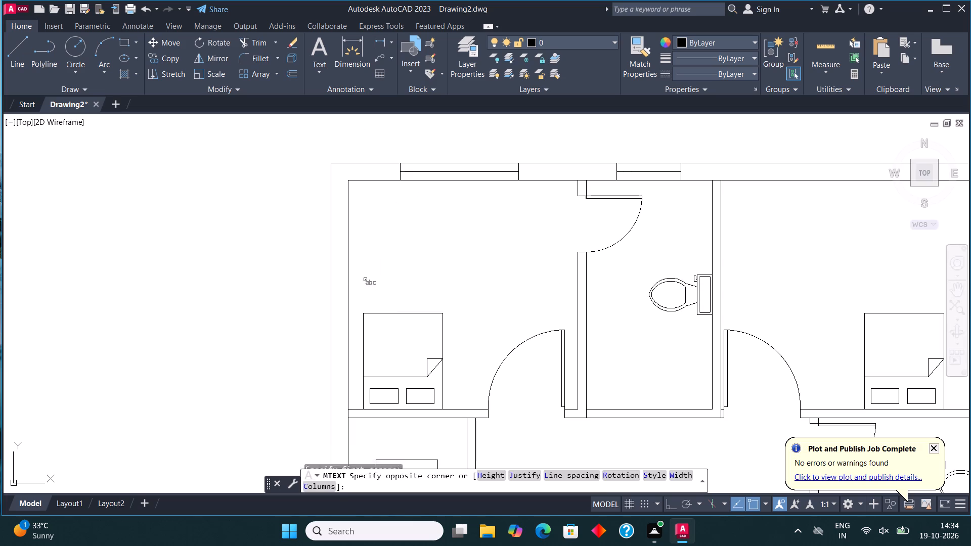
left_click(487, 249)
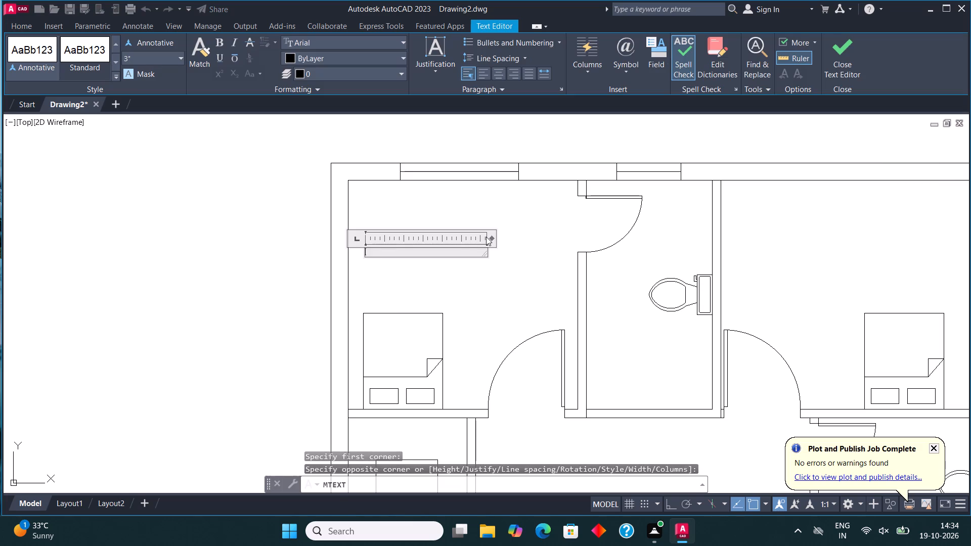
type("MASTER")
key("space")
type("BER")
key("BackSpace")
type("DROO")
key("m")
scroll(560, 289, "up", 1)
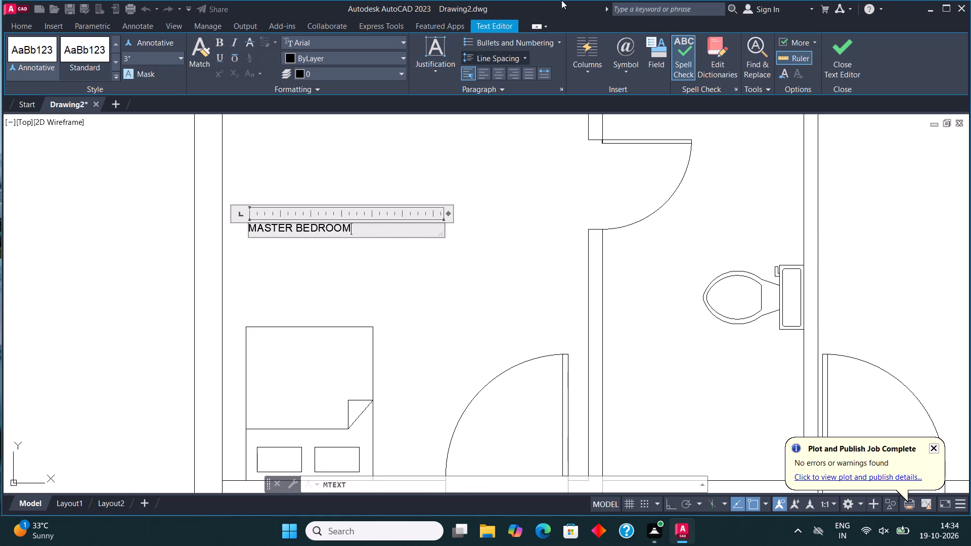
left_click(853, 48)
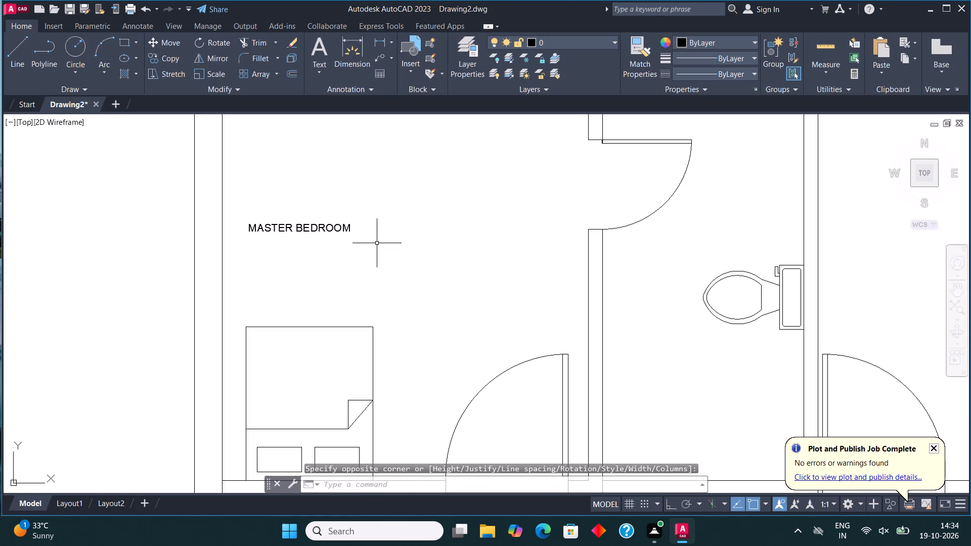
Scale the MASTER BEDROOM label up to about 6" text height so it spans most of the bedroom.
left_click(350, 249)
left_click(306, 191)
left_click(218, 72)
scroll(345, 235, "down", 2)
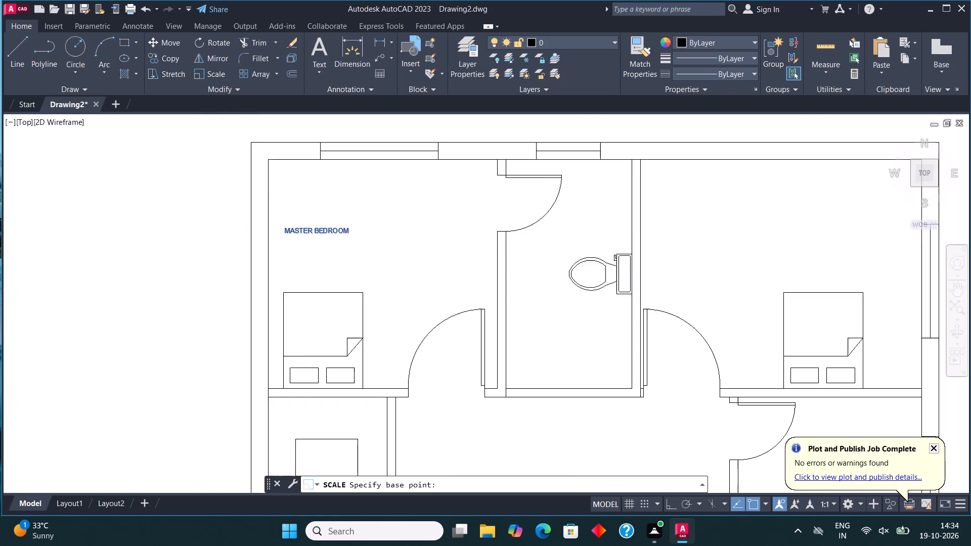
scroll(346, 236, "up", 2)
left_click(327, 227)
left_click(480, 215)
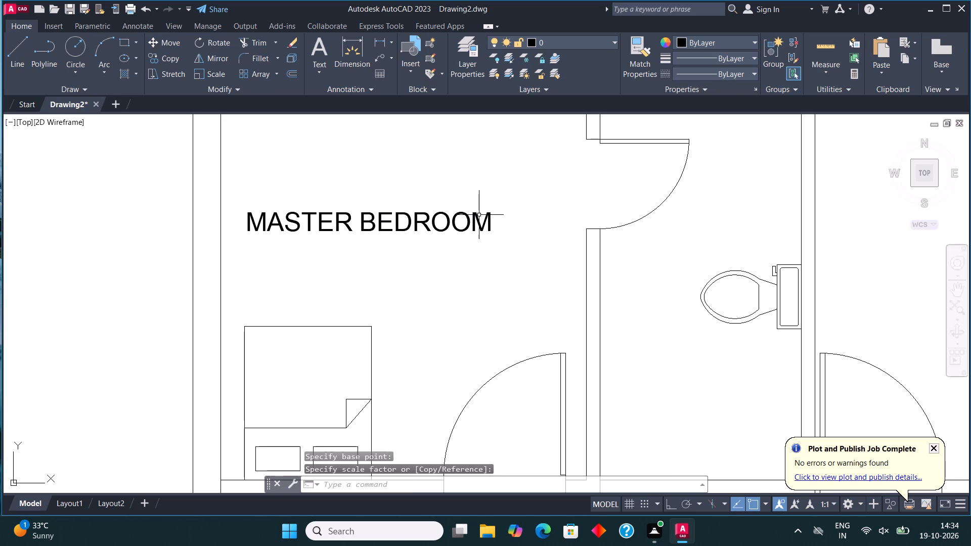
Copy the MASTER BEDROOM label into the top-right bedroom, the top middle bathroom and the central hall beside the staircase.
scroll(470, 230, "down", 2)
middle_click_drag(465, 227, 380, 277)
left_click(369, 280)
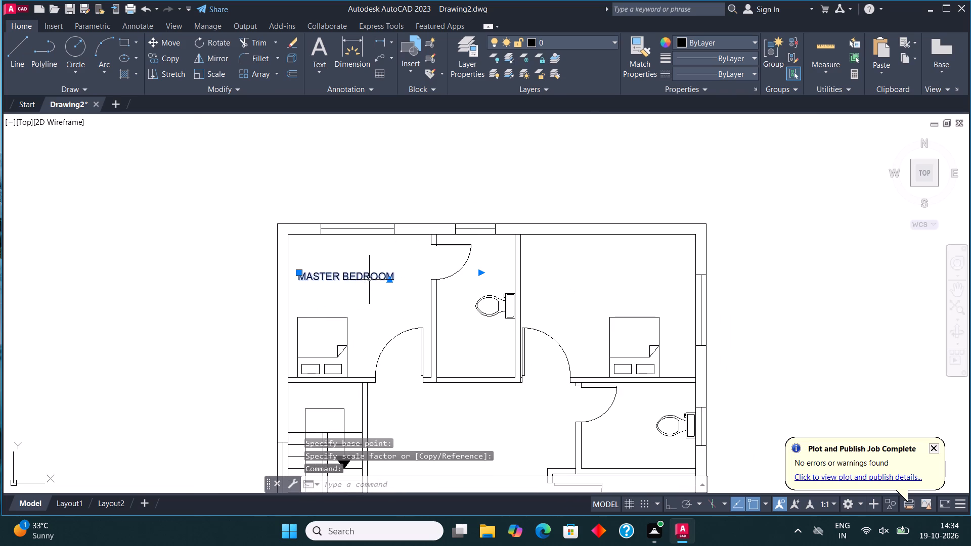
left_click(159, 60)
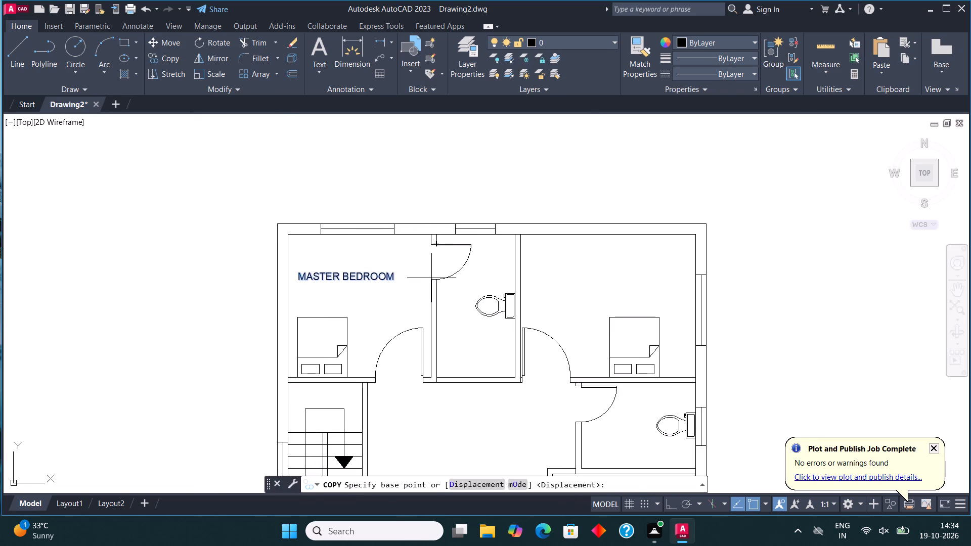
left_click(357, 271)
left_click(561, 267)
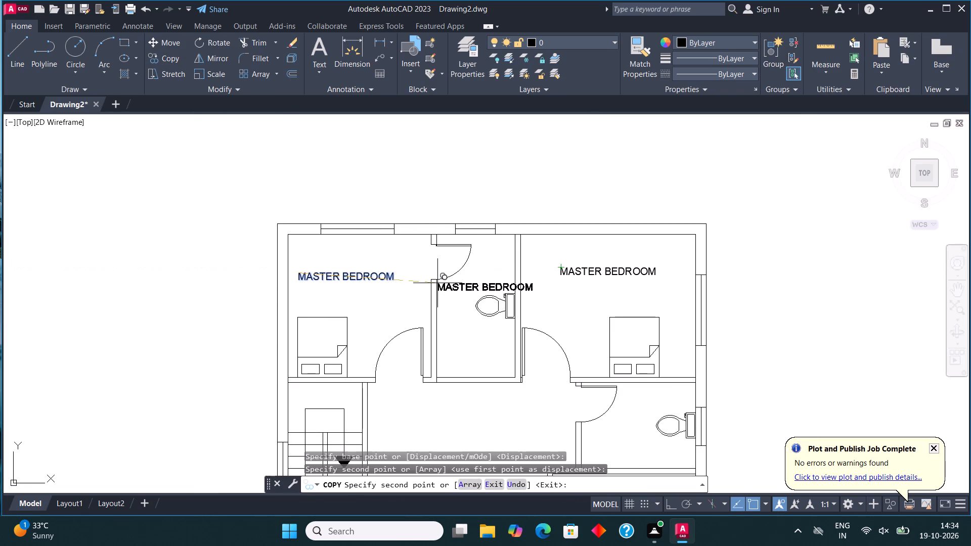
left_click(434, 281)
scroll(466, 227, "down", 2)
scroll(440, 350, "up", 1)
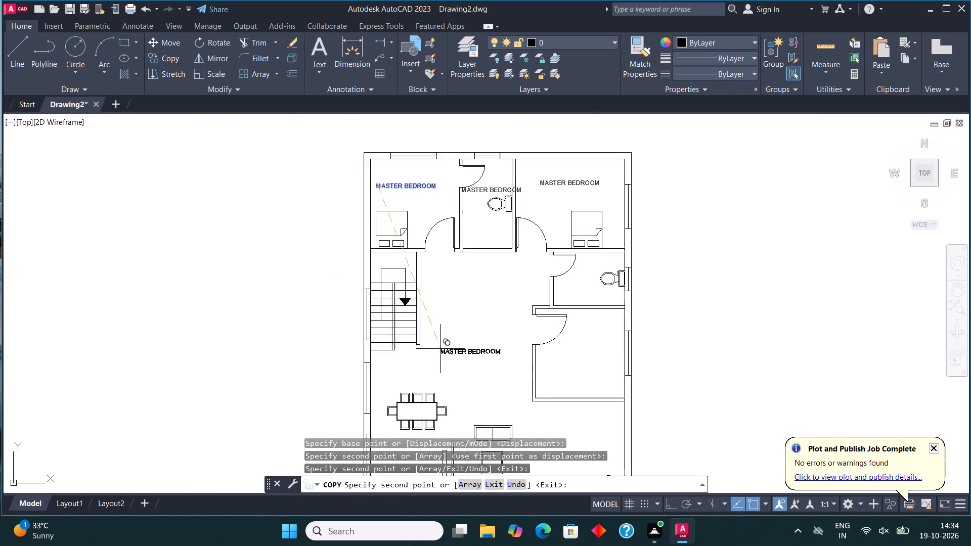
scroll(441, 347, "up", 1)
left_click(437, 321)
Continue copying the label onto the dining table, above the kitchen counter and beside the living-room coffee table.
scroll(450, 247, "down", 3)
scroll(437, 322, "up", 2)
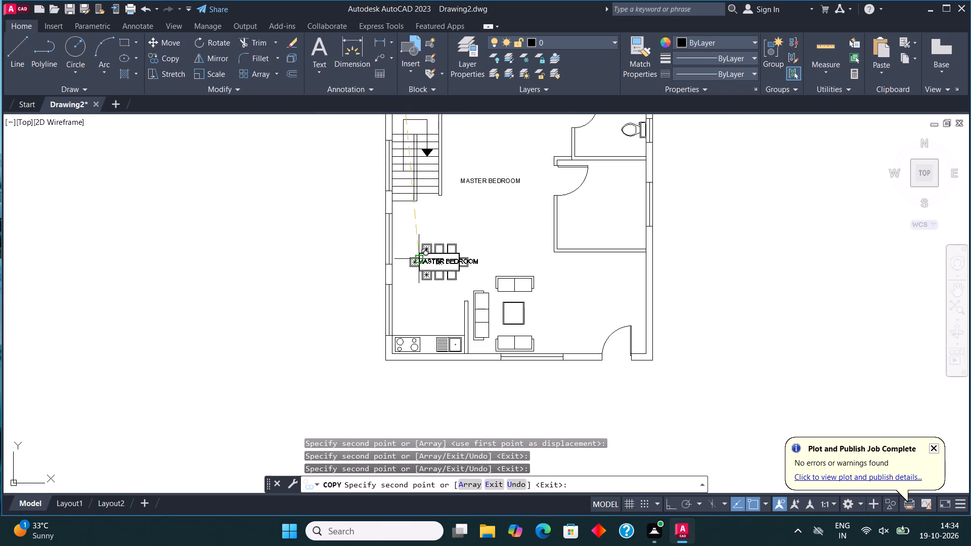
left_click(406, 264)
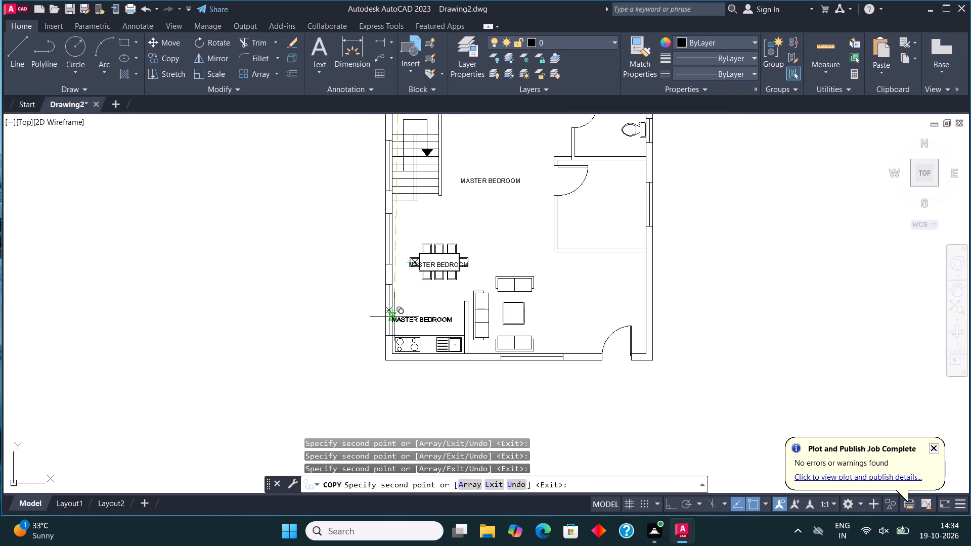
left_click(394, 317)
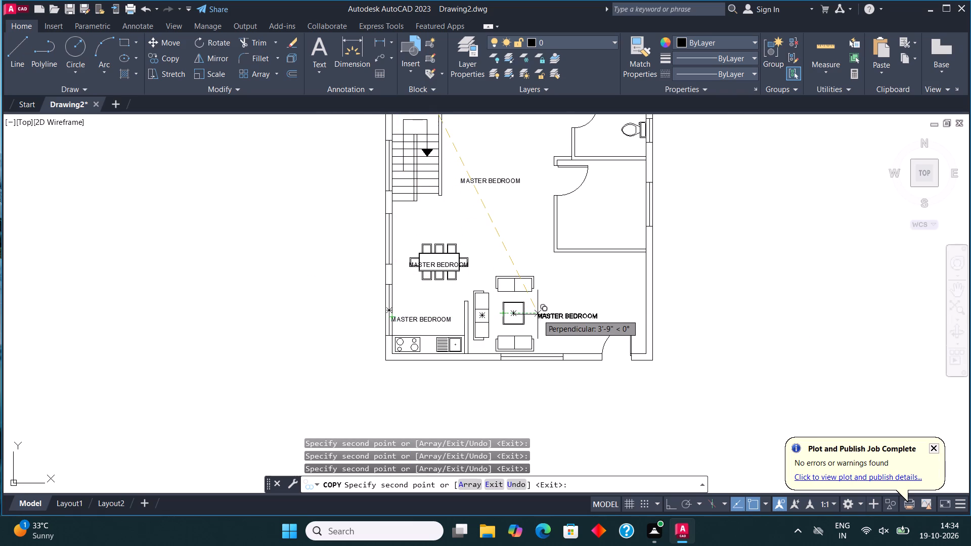
left_click(539, 314)
Place further label copies in the empty right-hand room, the right-side bathroom and below the plan's bottom wall.
left_click(575, 211)
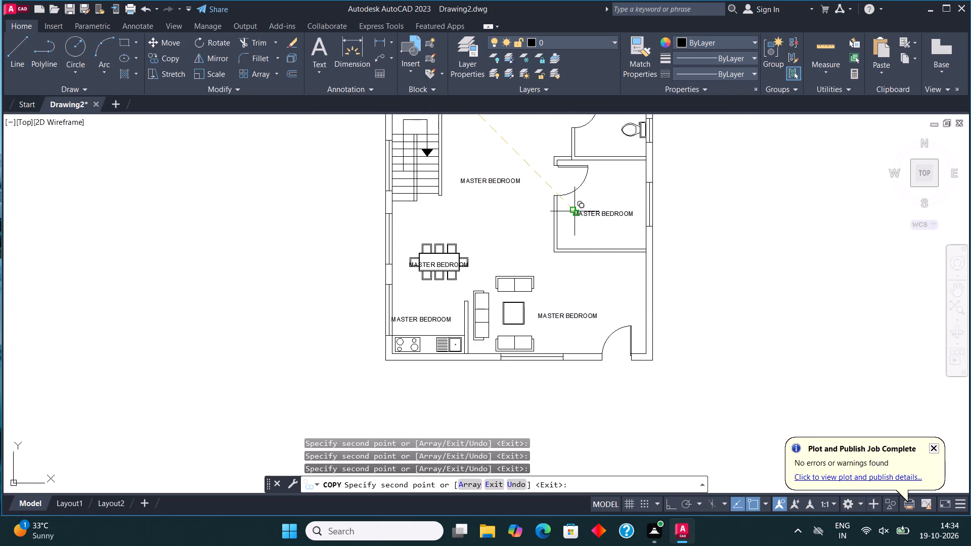
scroll(573, 306, "down", 1)
scroll(577, 212, "up", 3)
left_click(584, 183)
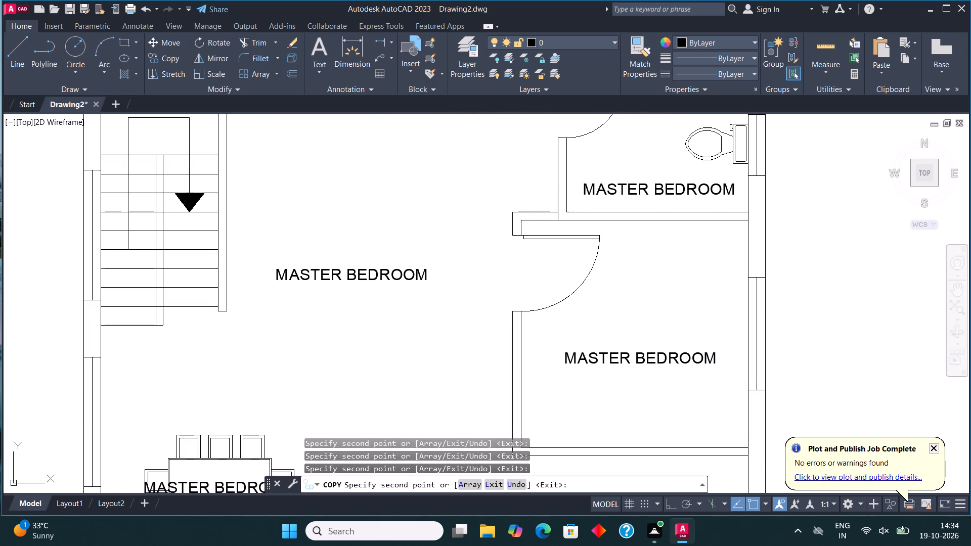
scroll(535, 252, "down", 3)
scroll(514, 359, "up", 1)
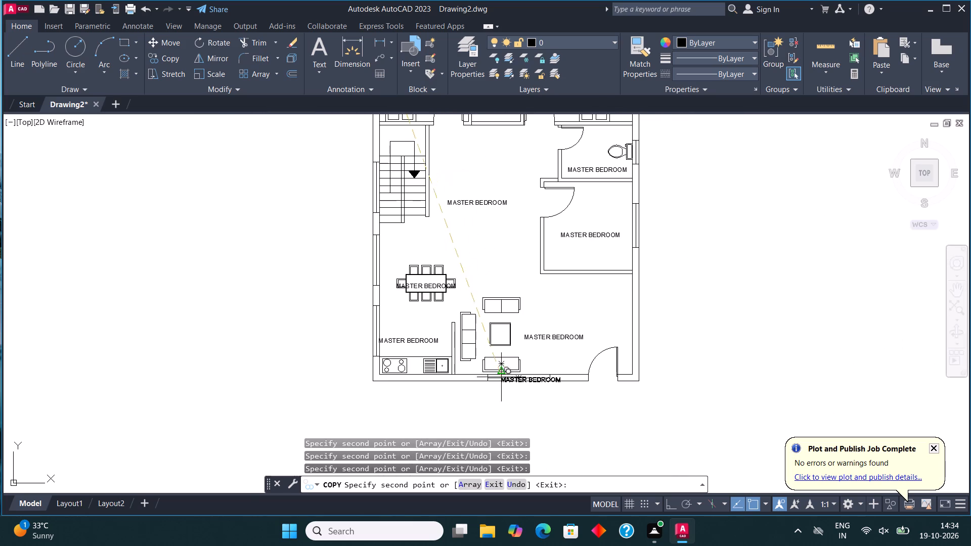
left_click(472, 401)
key("Escape")
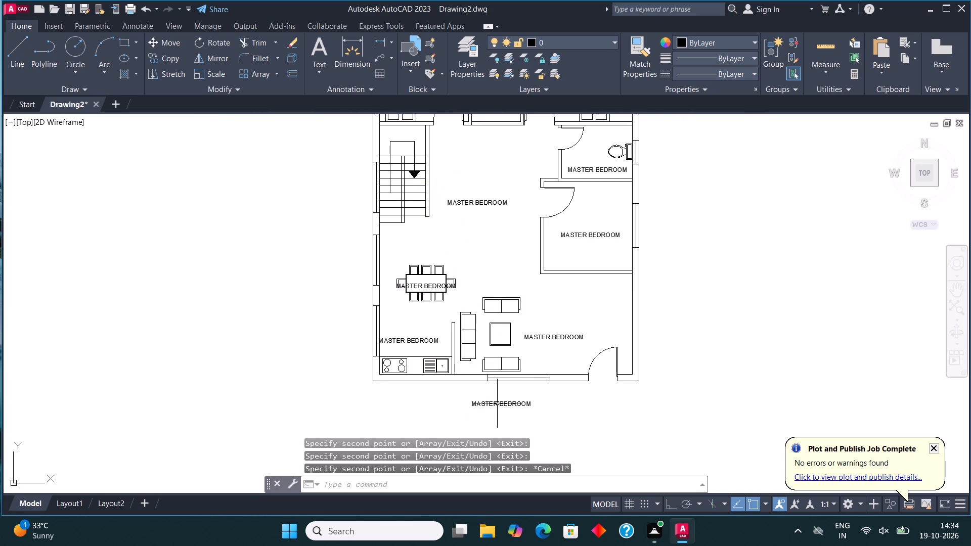
Change the text of the label copy below the plan to GROUND FLOOR PLAN.
left_click(497, 405)
right_click(503, 401)
left_click(561, 80)
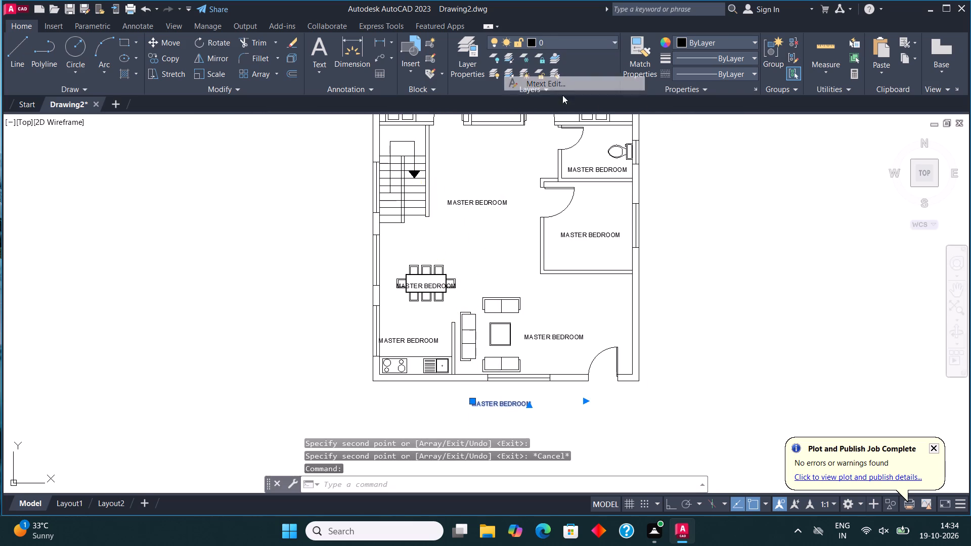
left_click(538, 407)
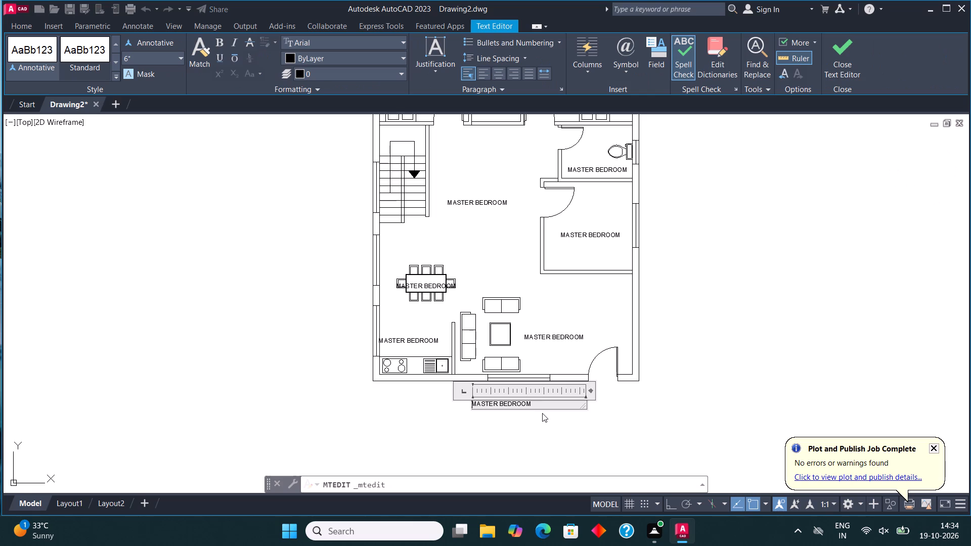
left_click(534, 402)
key("BackSpace")
key("BackSpace")
key("BackSpace")
key("BackSpace")
key("BackSpace")
key("BackSpace")
key("BackSpace")
key("BackSpace")
key("BackSpace")
key("BackSpace")
key("BackSpace")
key("BackSpace")
key("BackSpace")
key("BackSpace")
key("BackSpace")
key("BackSpace")
key("BackSpace")
key("BackSpace")
key("BackSpace")
key("BackSpace")
type("GROU")
type("ND FLOOR PLAN")
left_click(834, 71)
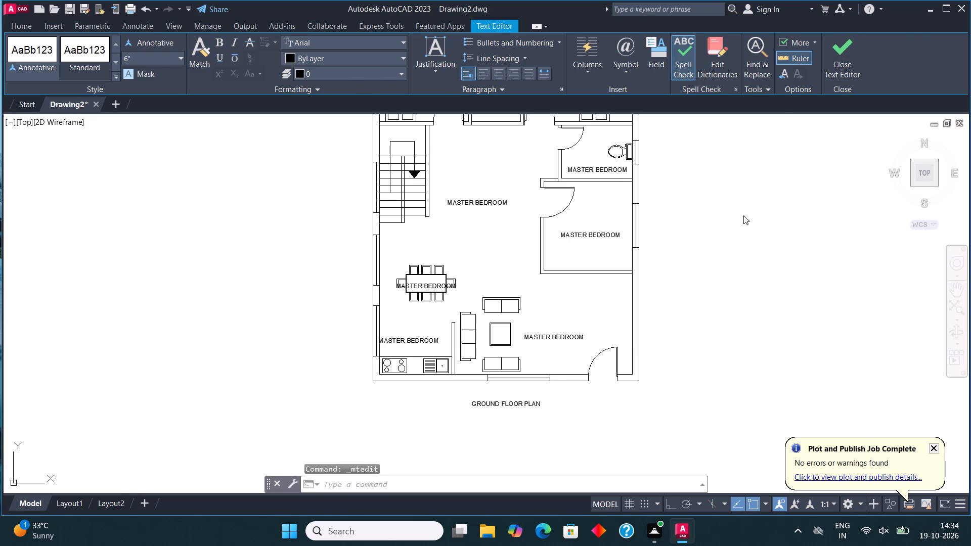
Scale the GROUND FLOOR PLAN title up to nearly three times its size.
left_click(516, 404)
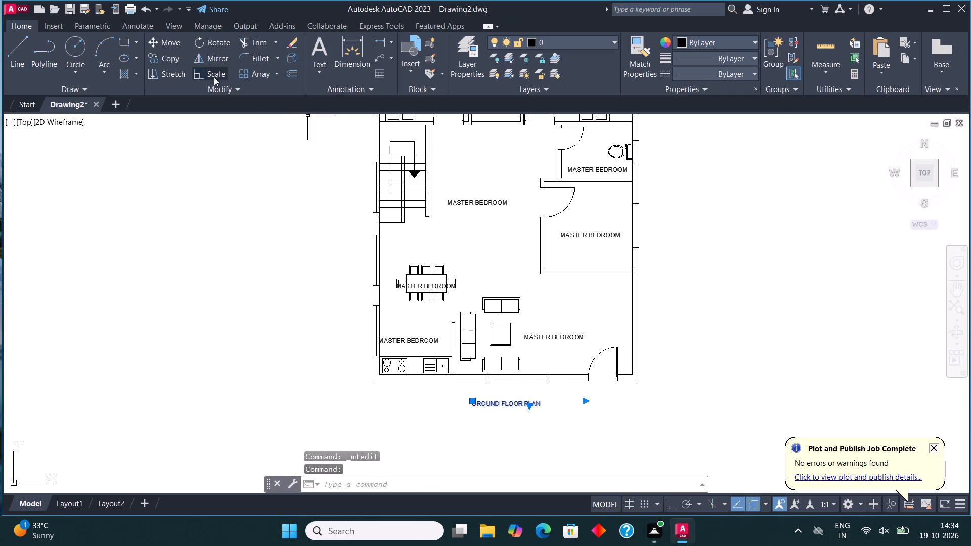
left_click(212, 74)
left_click(487, 411)
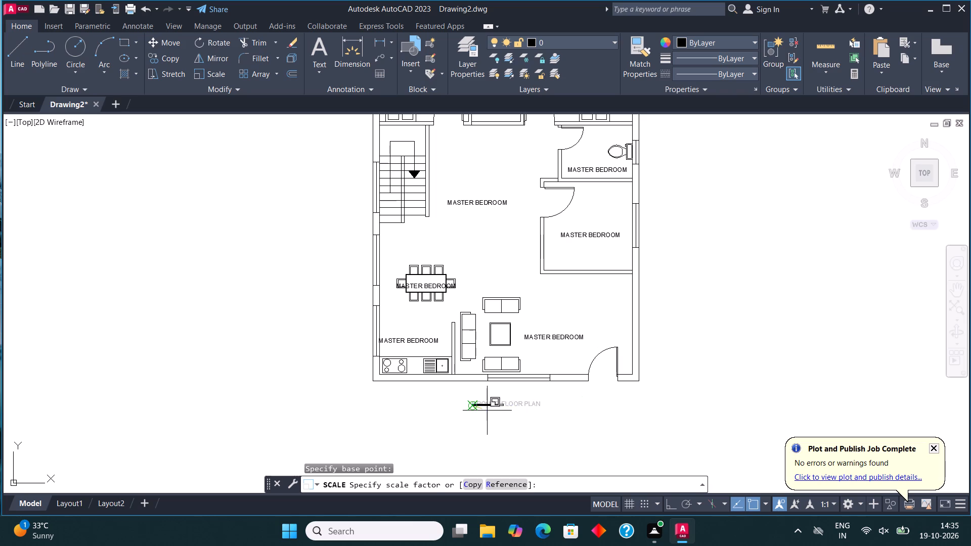
left_click(631, 401)
Move the GROUND FLOOR PLAN title beneath the plan so that it starts in line with the outer left wall.
left_click(612, 392)
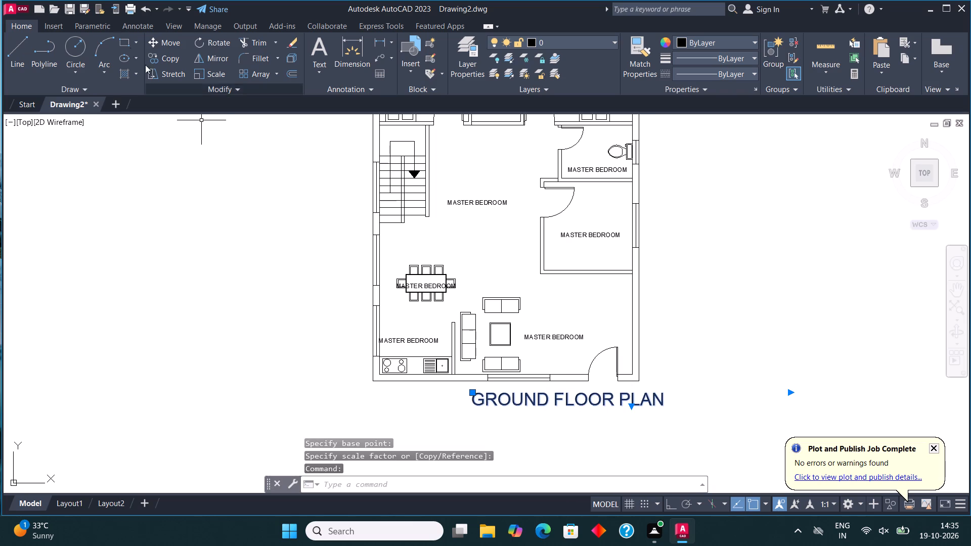
left_click(166, 47)
left_click(573, 399)
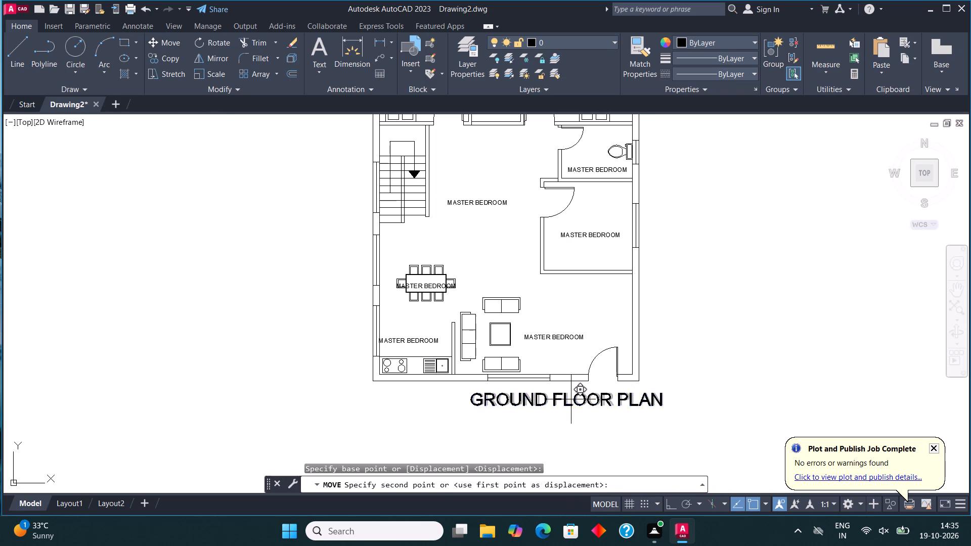
left_click(531, 408)
left_click(528, 409)
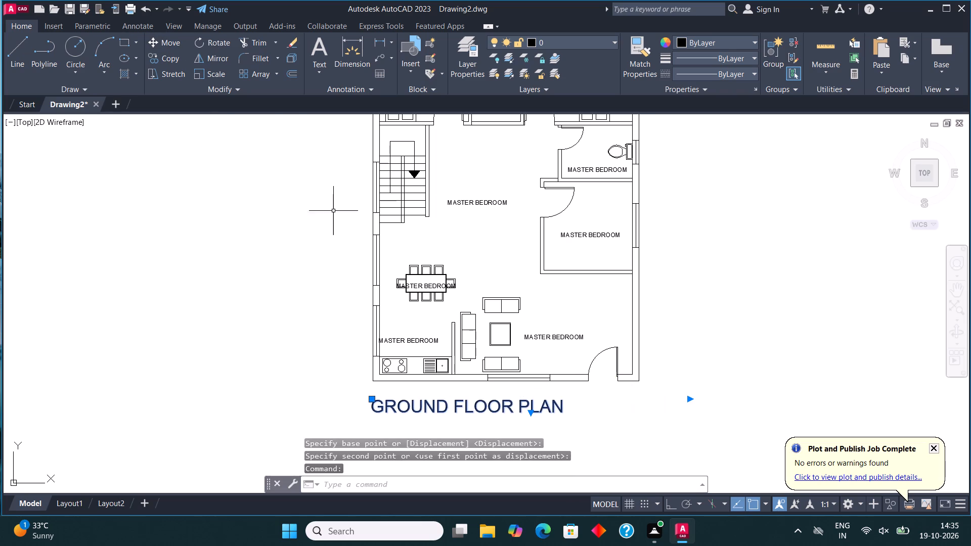
left_click(175, 43)
scroll(528, 431, "up", 1)
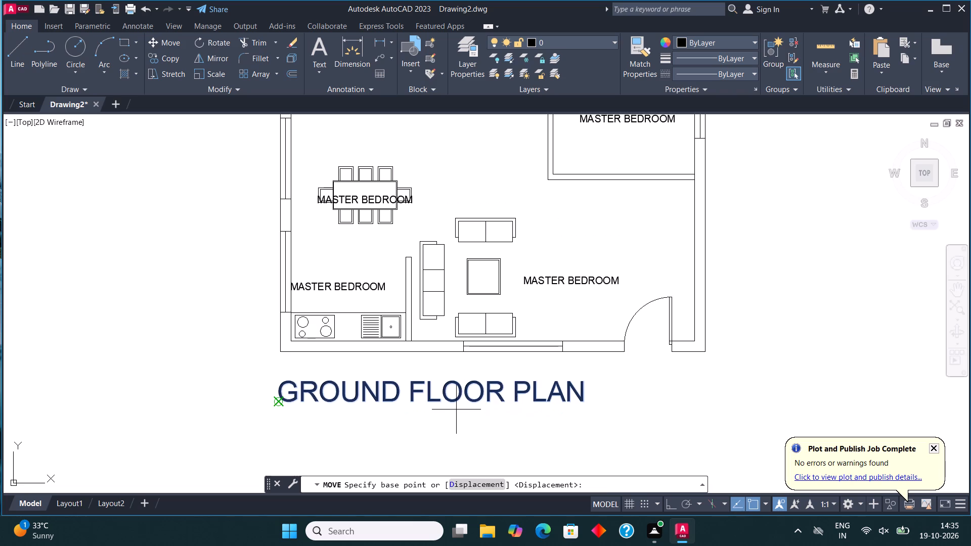
left_click(456, 409)
left_click(363, 409)
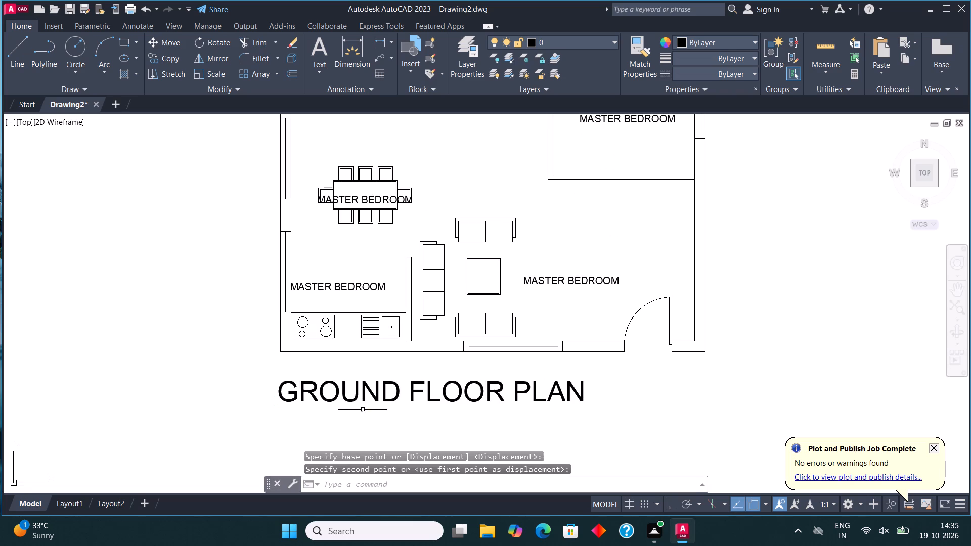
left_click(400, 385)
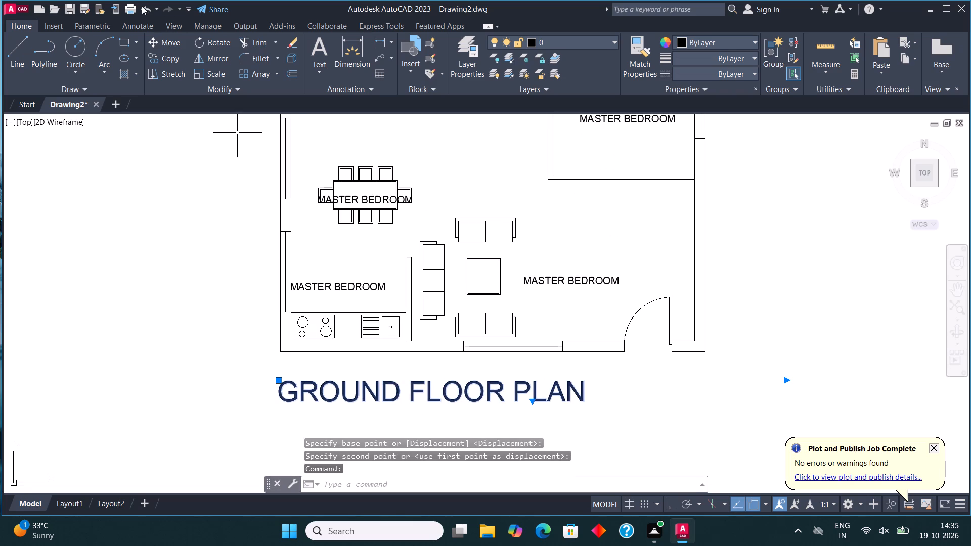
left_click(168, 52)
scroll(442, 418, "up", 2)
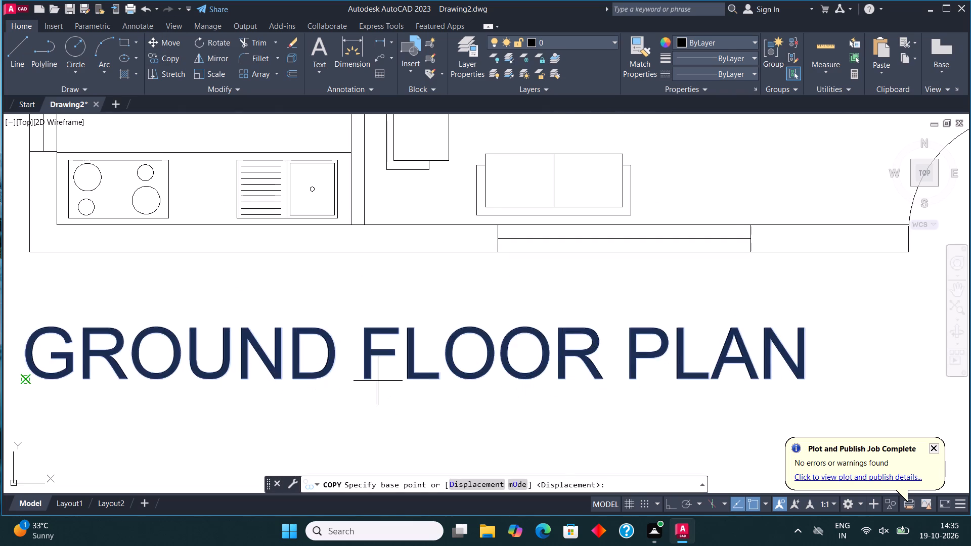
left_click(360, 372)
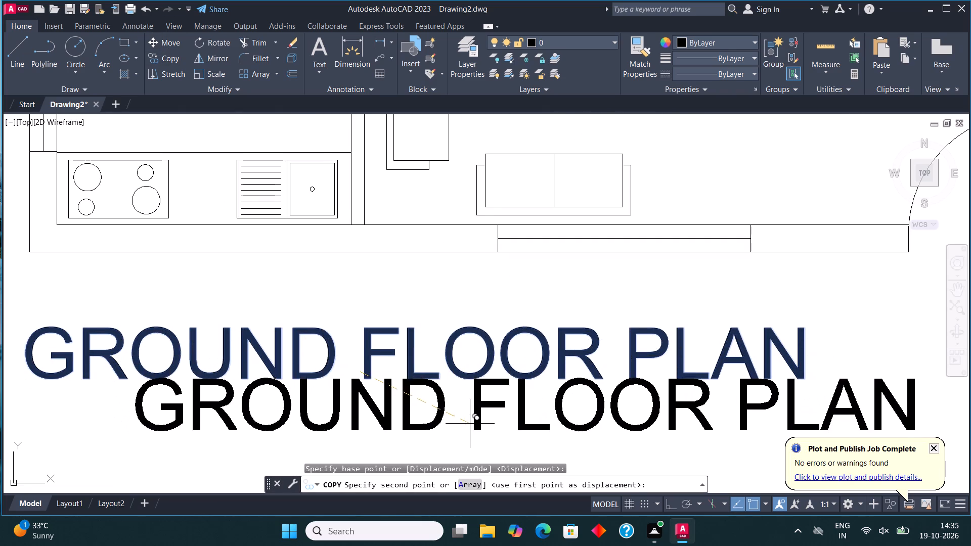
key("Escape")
Change the text of the label above the stove and sink counter to KITCHEN.
scroll(498, 360, "down", 4)
scroll(503, 362, "up", 3)
scroll(503, 362, "down", 3)
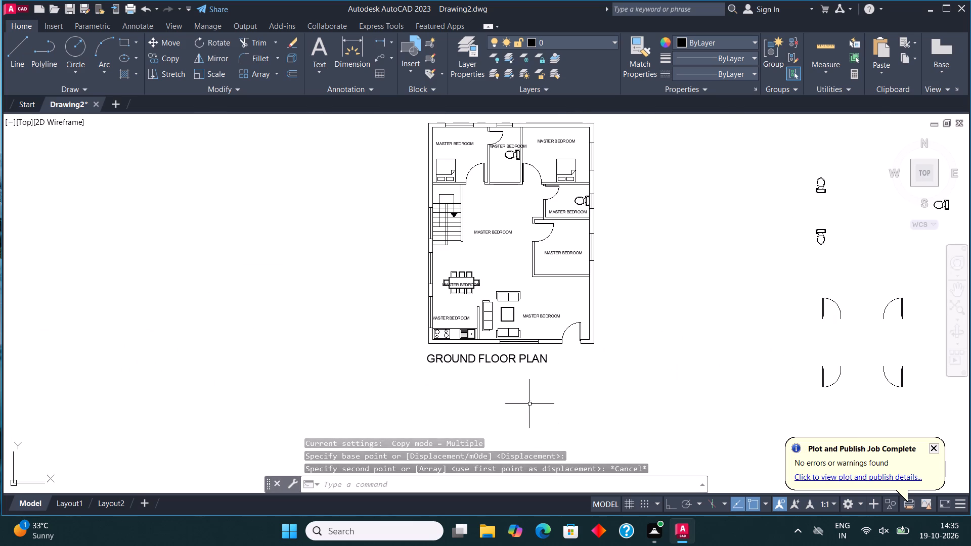
scroll(475, 352, "up", 3)
middle_click_drag(475, 344, 507, 431)
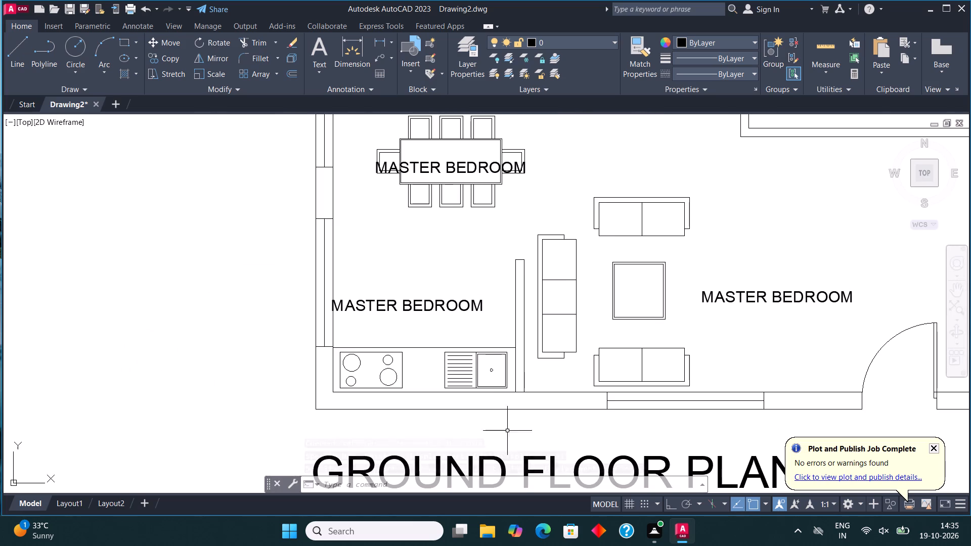
left_click(447, 305)
right_click(447, 305)
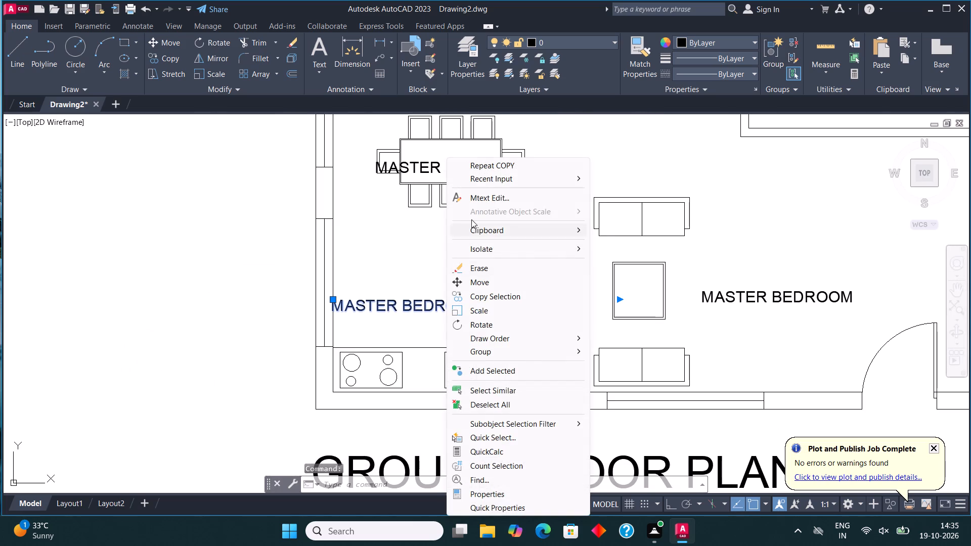
left_click(485, 198)
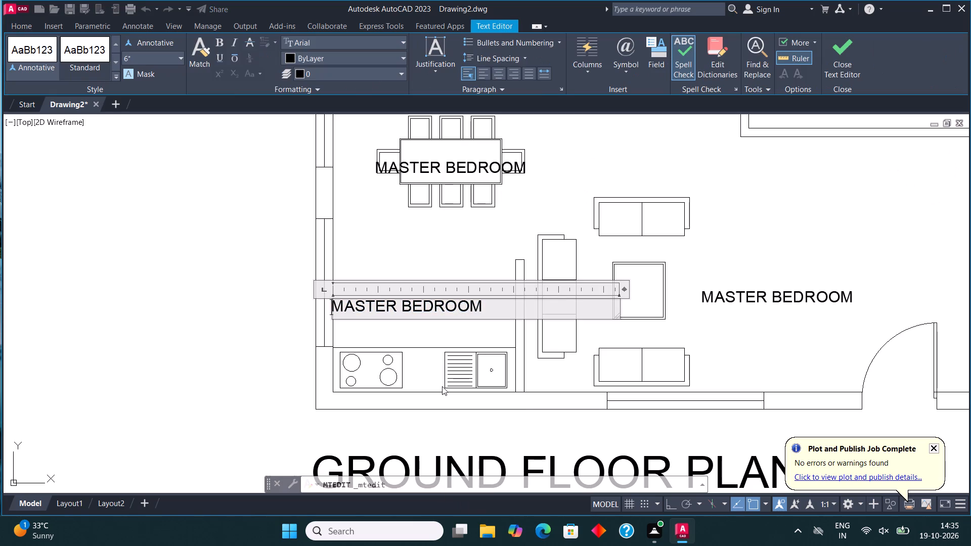
left_click(506, 316)
key("BackSpace")
key("BackSpace")
key("BackSpace")
key("BackSpace")
key("BackSpace")
key("BackSpace")
key("BackSpace")
key("BackSpace")
key("BackSpace")
key("BackSpace")
key("BackSpace")
key("BackSpace")
key("BackSpace")
key("BackSpace")
key("BackSpace")
key("BackSpace")
key("BackSpace")
key("BackSpace")
key("BackSpace")
type("KITCHEN")
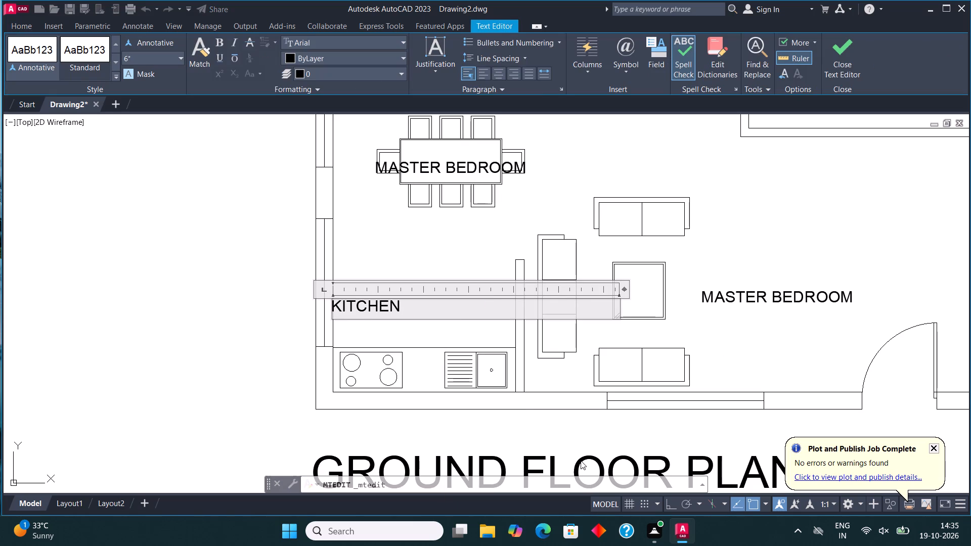
left_click(845, 59)
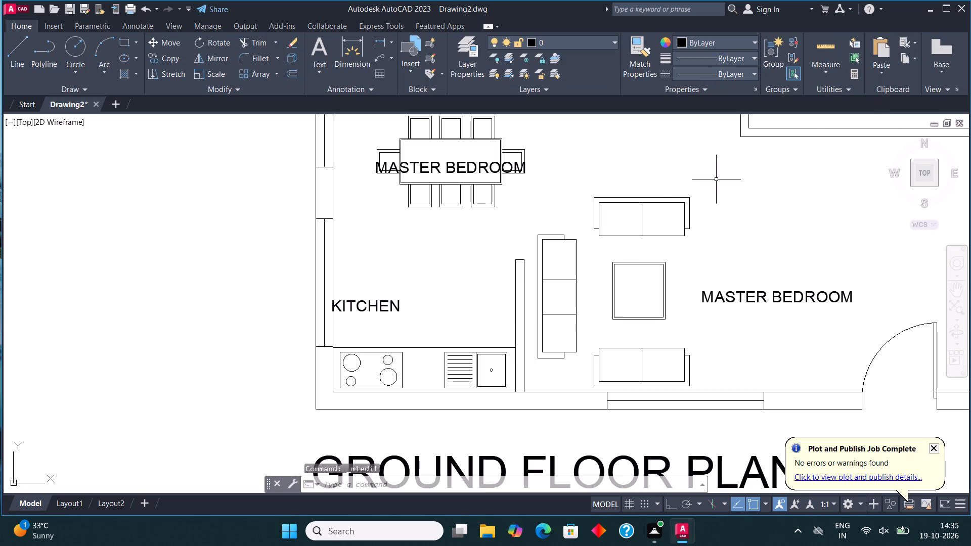
Move the KITCHEN label away from the outer wall to the middle of the kitchen, above the counter.
left_click(383, 304)
left_click(168, 38)
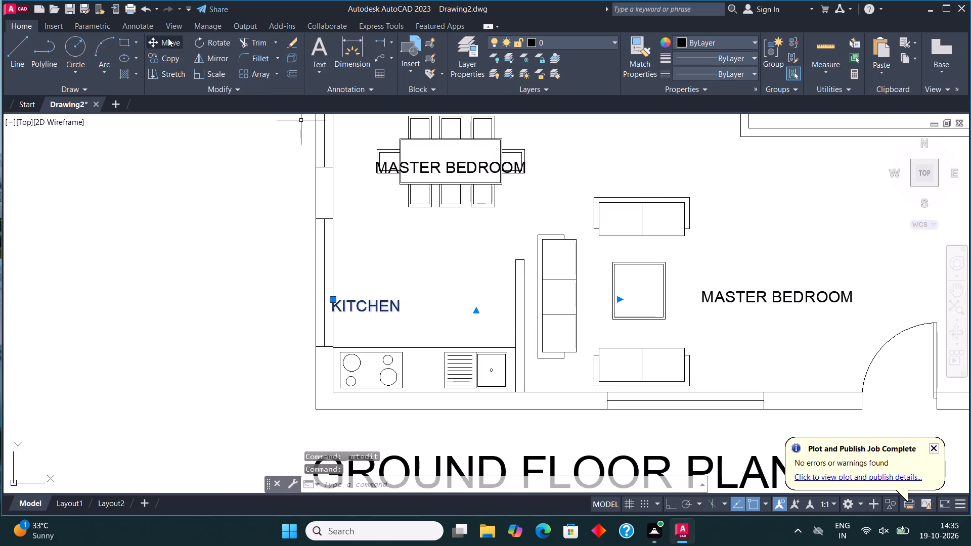
left_click(363, 302)
left_click(393, 296)
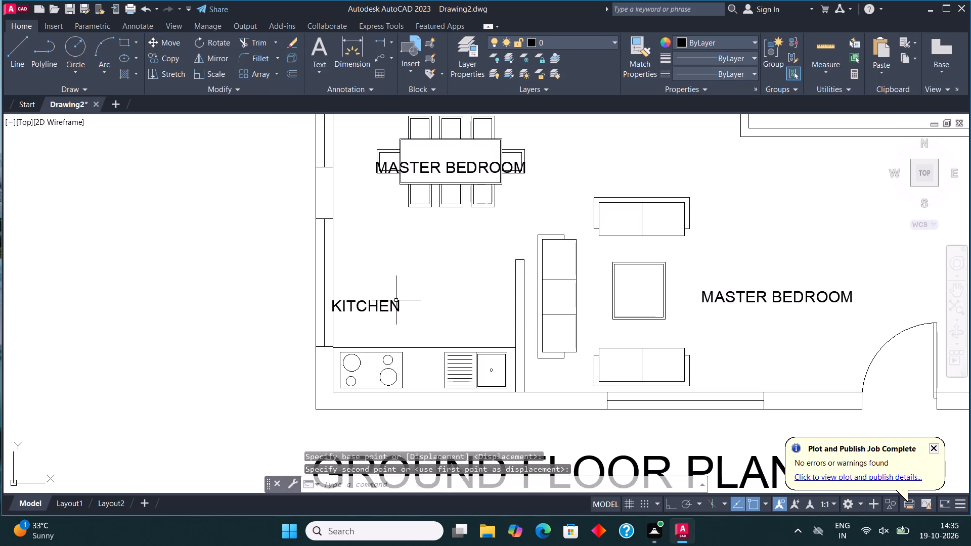
left_click(316, 325)
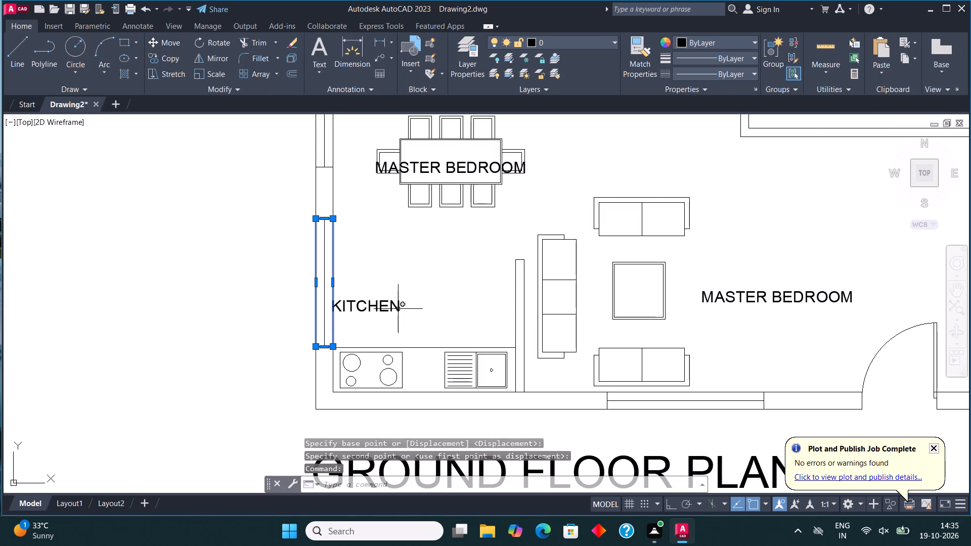
key("Escape")
left_click(405, 315)
left_click(395, 296)
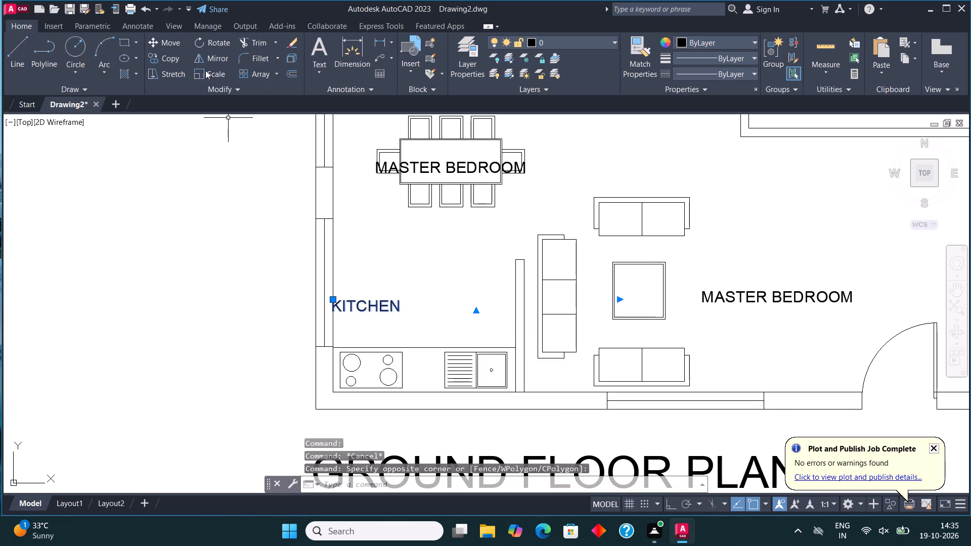
left_click(172, 49)
left_click(355, 299)
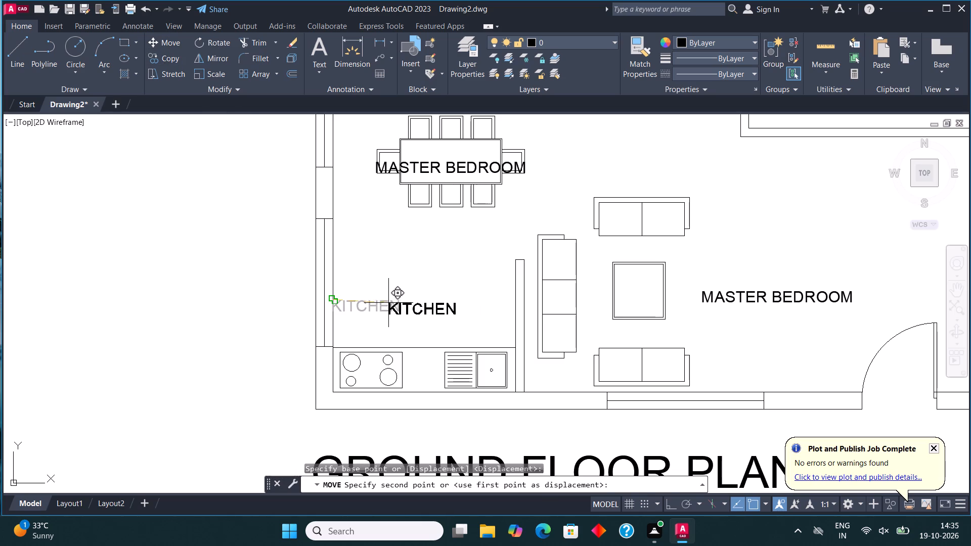
left_click(389, 298)
left_click(385, 302)
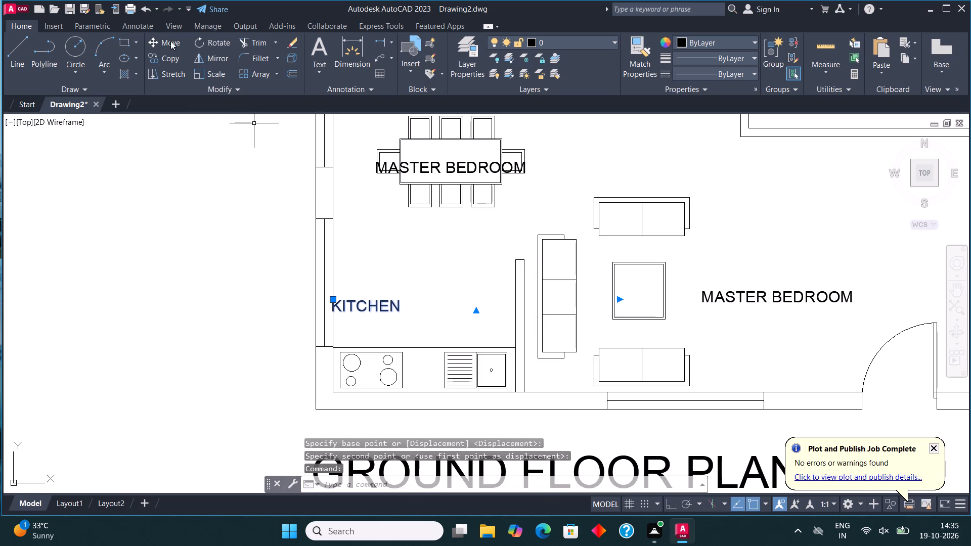
left_click(170, 41)
left_click(376, 306)
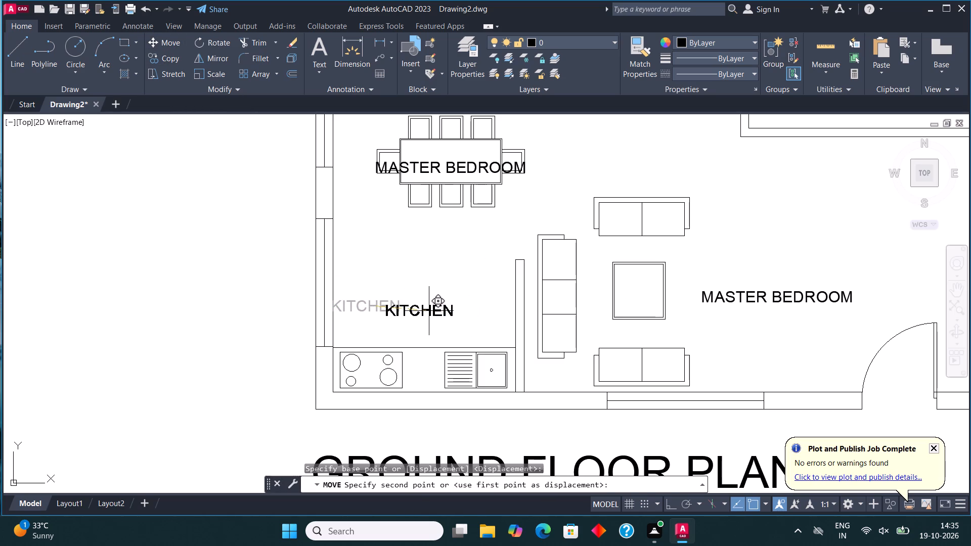
left_click(430, 311)
Change the text of the label beside the sofa set near the entrance door to GUEST ROOM.
scroll(432, 317, "down", 2)
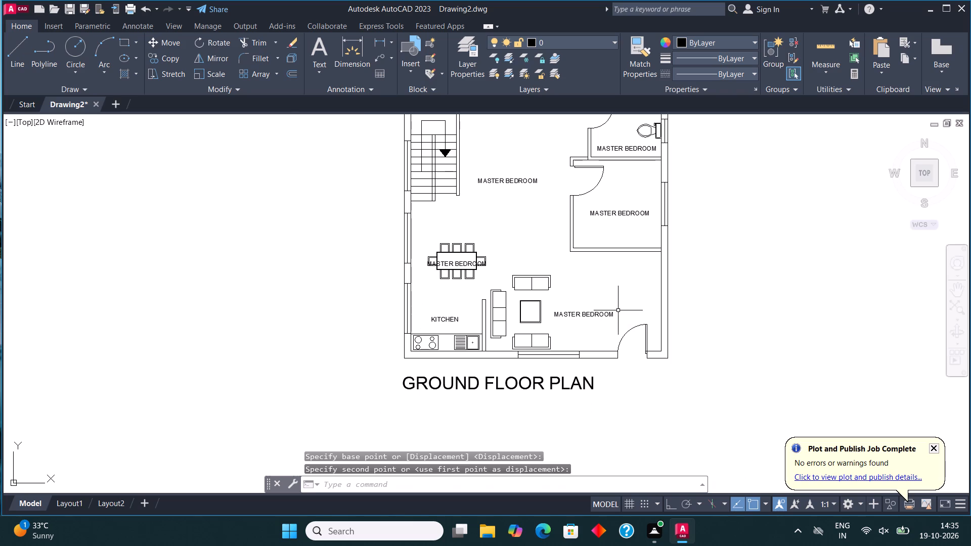
scroll(610, 307, "up", 2)
left_click(526, 322)
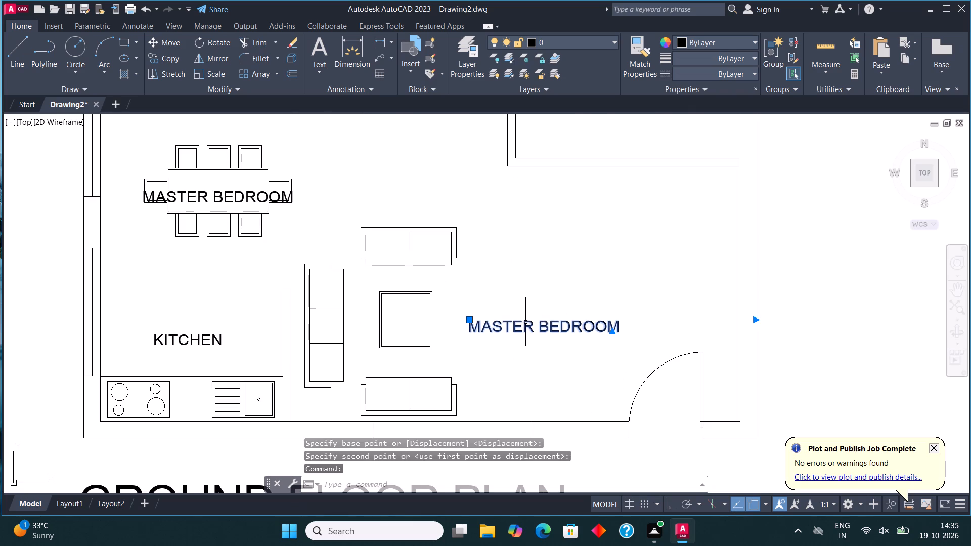
right_click(525, 322)
left_click(592, 200)
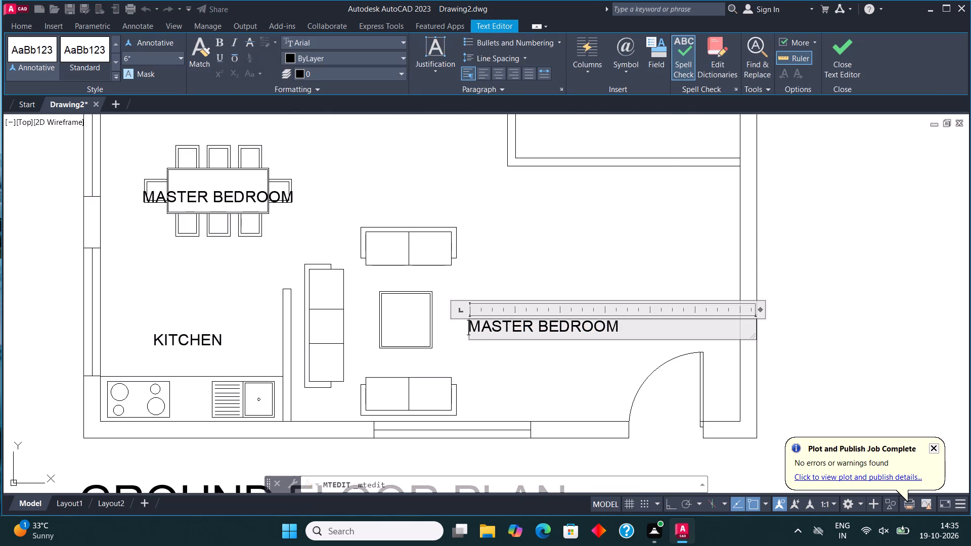
left_click(568, 321)
key("BackSpace")
key("BackSpace")
key("BackSpace")
key("BackSpace")
key("BackSpace")
key("BackSpace")
key("BackSpace")
key("BackSpace")
key("BackSpace")
key("BackSpace")
key("BackSpace")
key("BackSpace")
key("BackSpace")
key("BackSpace")
key("BackSpace")
key("BackSpace")
key("BackSpace")
key("BackSpace")
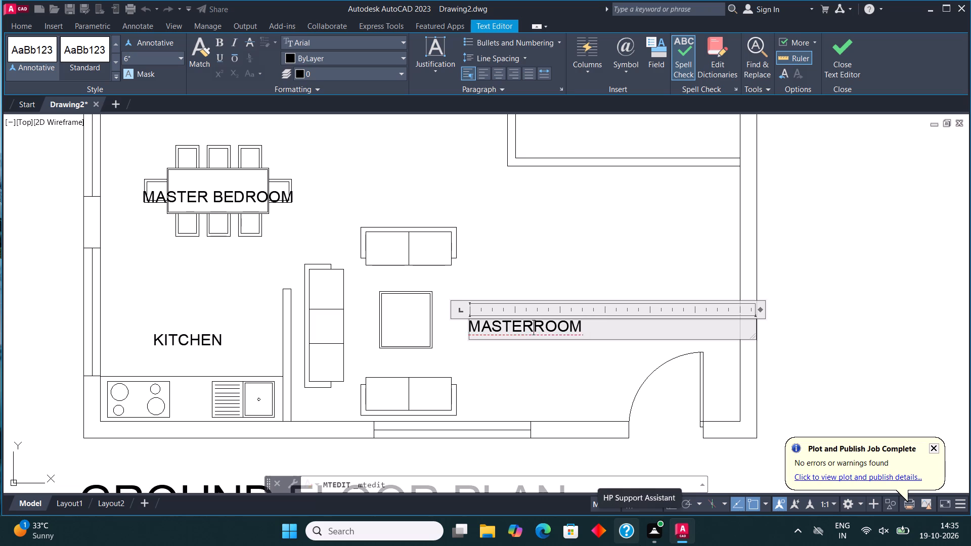
type("GUEST")
key("space")
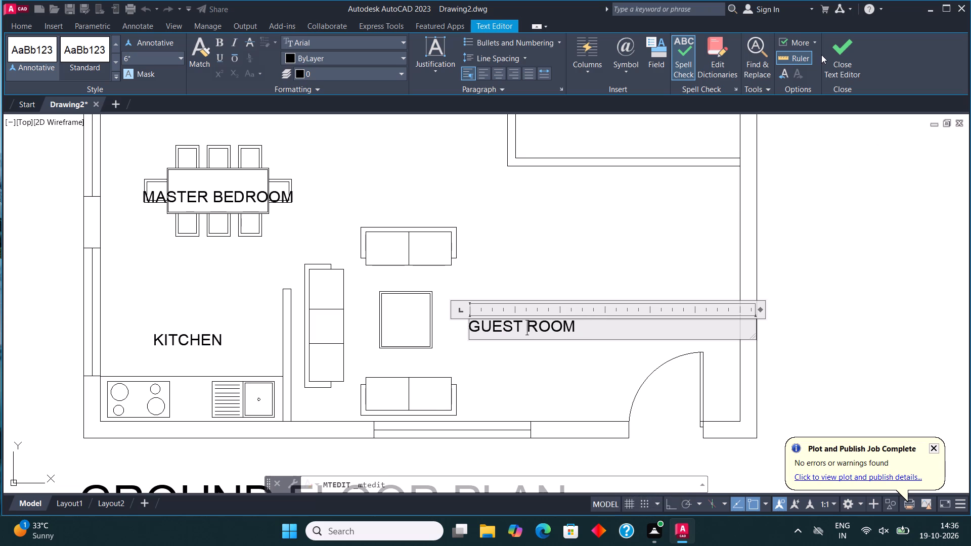
left_click(849, 42)
Change the text of the label in the empty enclosed room below the right-side bathroom to FAMILY ROOM.
scroll(623, 373, "down", 2)
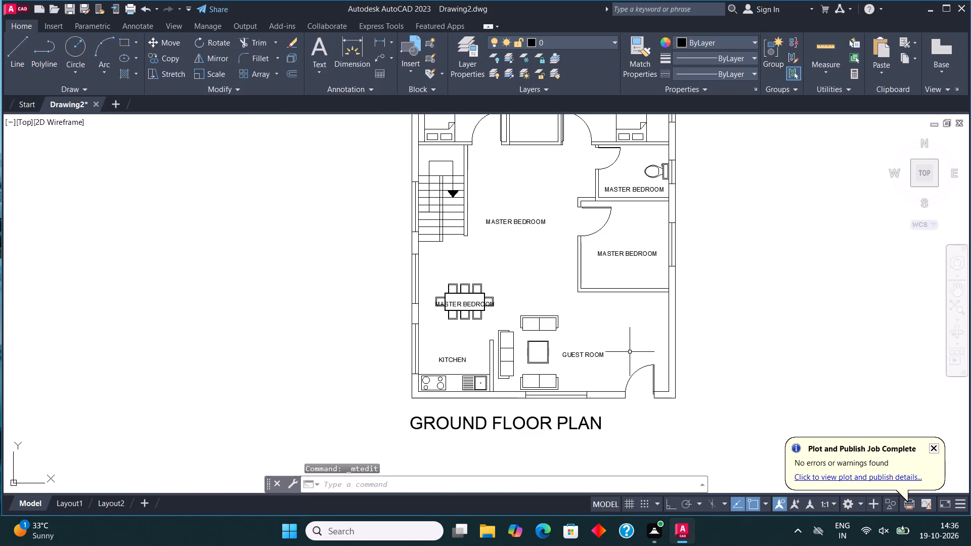
scroll(630, 259, "up", 3)
left_click(619, 241)
right_click(617, 240)
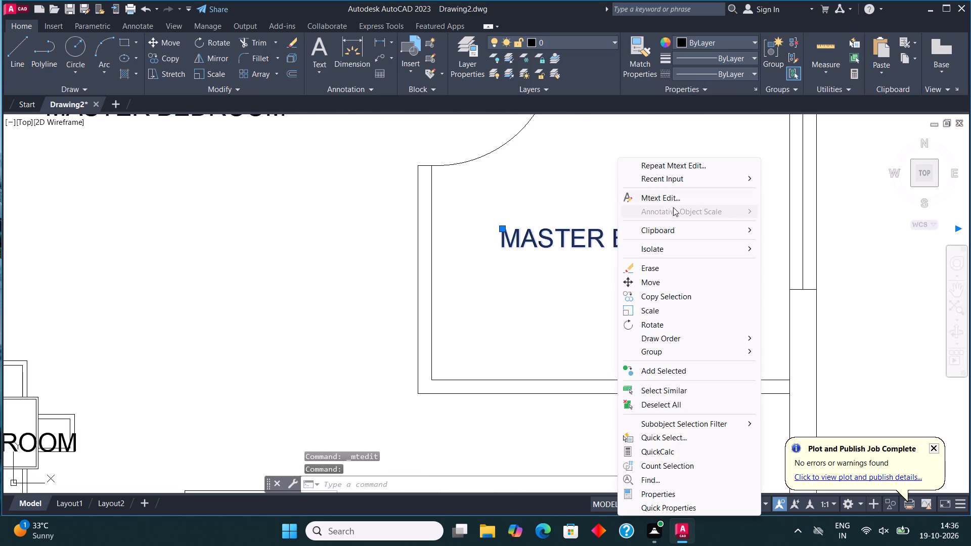
left_click(680, 198)
left_click(668, 235)
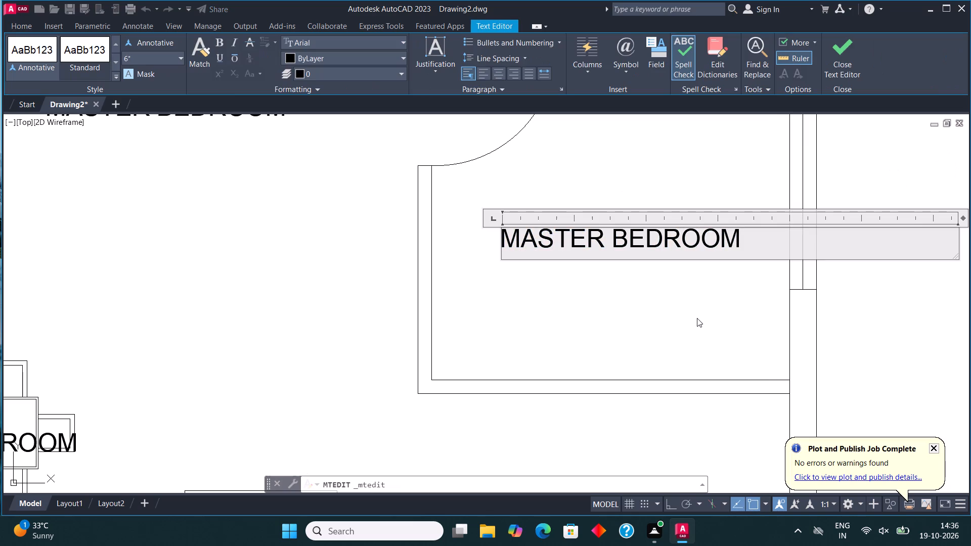
key("BackSpace")
key("BackSpace")
key("BackSpace")
key("BackSpace")
key("BackSpace")
key("BackSpace")
key("BackSpace")
key("BackSpace")
key("BackSpace")
key("BackSpace")
key("BackSpace")
key("BackSpace")
key("BackSpace")
key("BackSpace")
key("BackSpace")
key("BackSpace")
key("BackSpace")
key("BackSpace")
key("BackSpace")
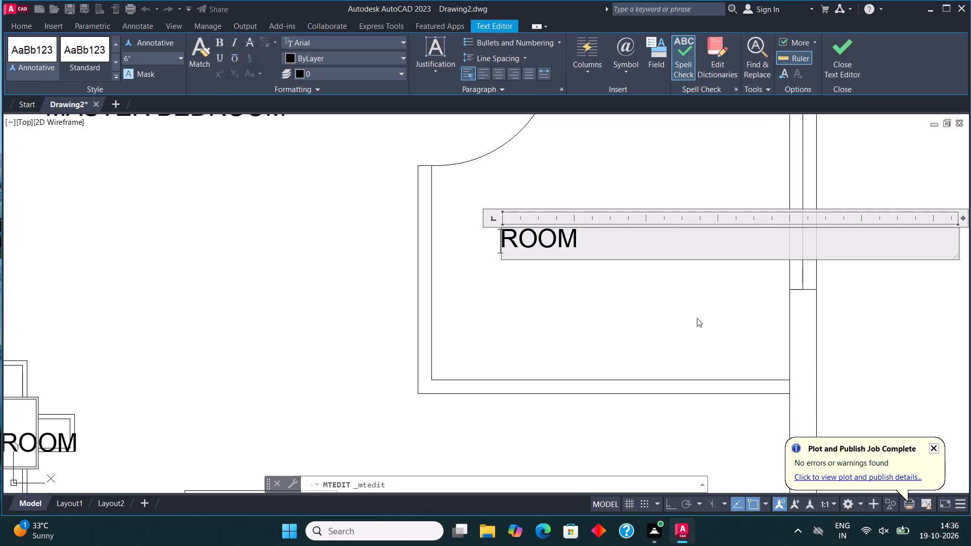
type("FAMILY")
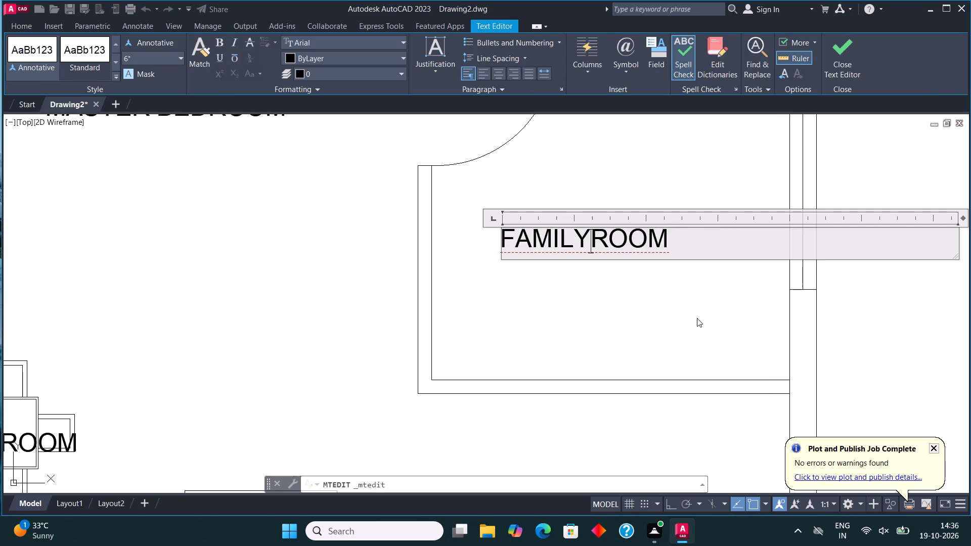
key("space")
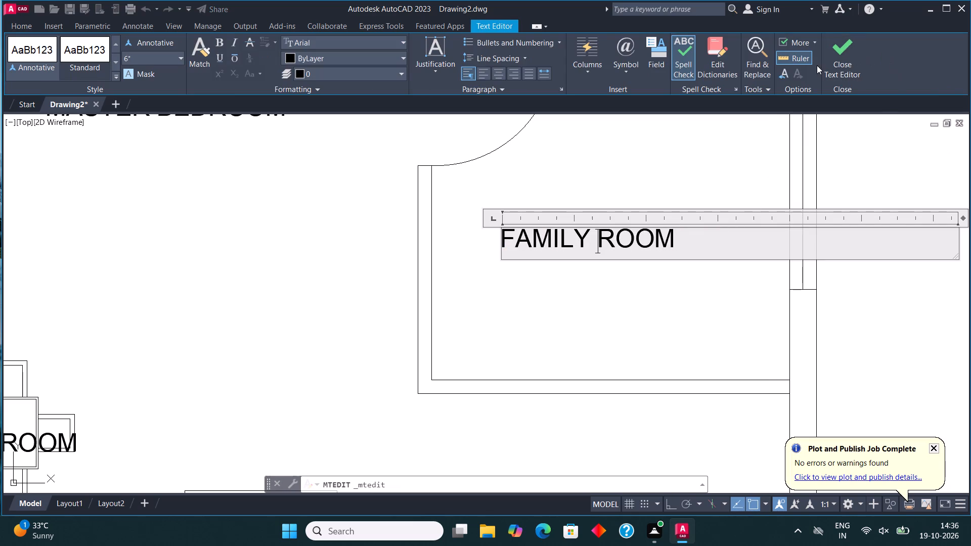
left_click(817, 65)
left_click(843, 57)
Change the text of the label in the open central area beside the stairs to PASSAGE.
scroll(715, 285, "down", 2)
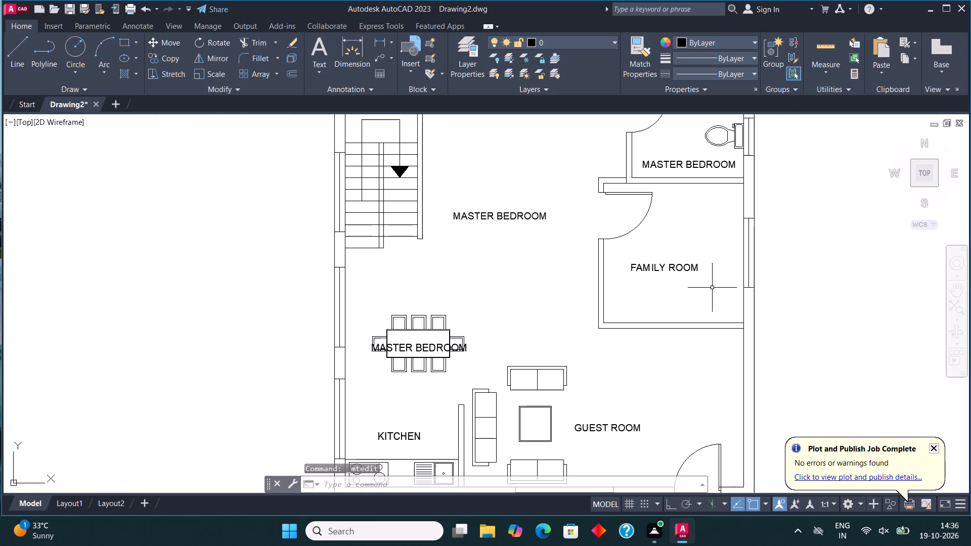
scroll(499, 214, "up", 2)
left_click(499, 209)
left_click(494, 225)
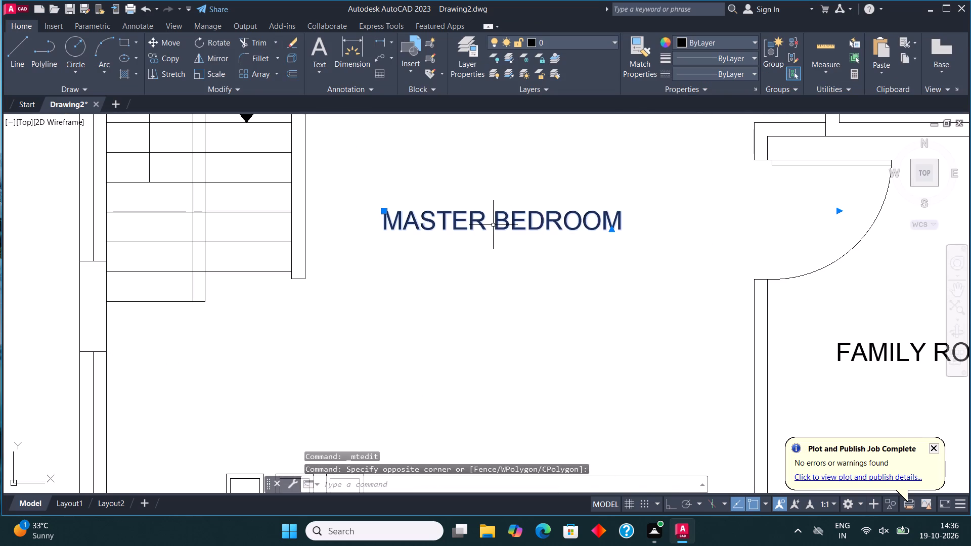
right_click(493, 225)
left_click(548, 199)
left_click(627, 226)
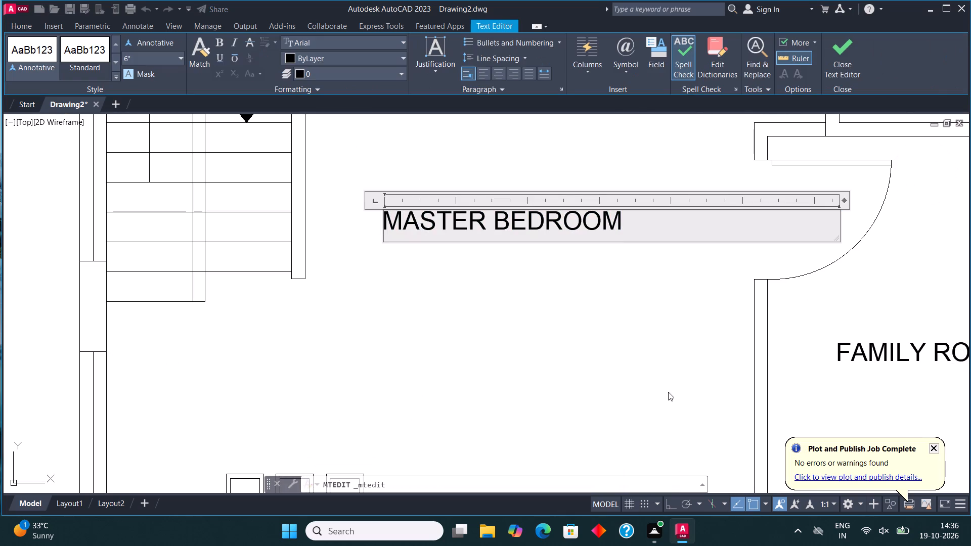
key("BackSpace")
key("BackSpace")
key("BackSpace")
key("BackSpace")
key("BackSpace")
key("BackSpace")
key("BackSpace")
key("BackSpace")
key("BackSpace")
key("BackSpace")
key("BackSpace")
key("BackSpace")
key("BackSpace")
key("BackSpace")
key("BackSpace")
key("BackSpace")
key("BackSpace")
key("BackSpace")
key("BackSpace")
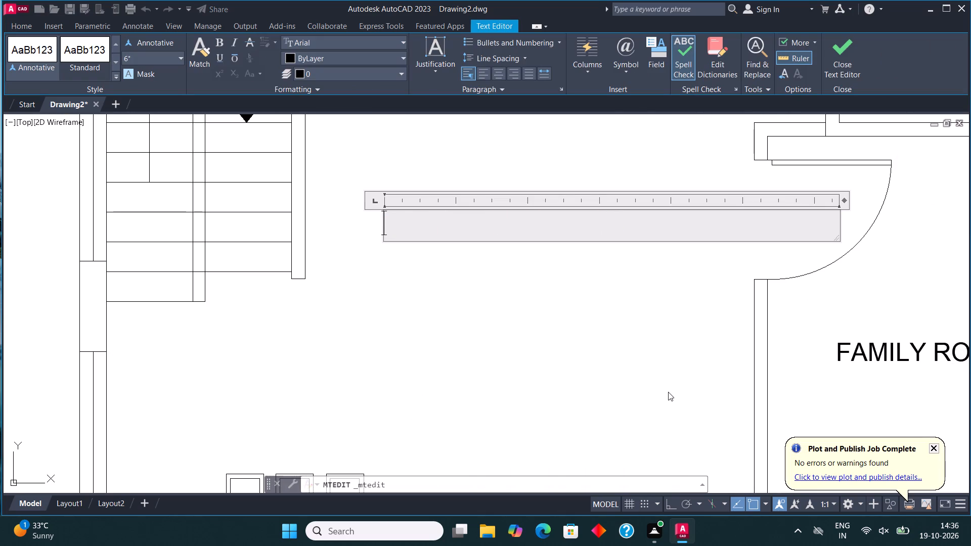
type("PASSAGE")
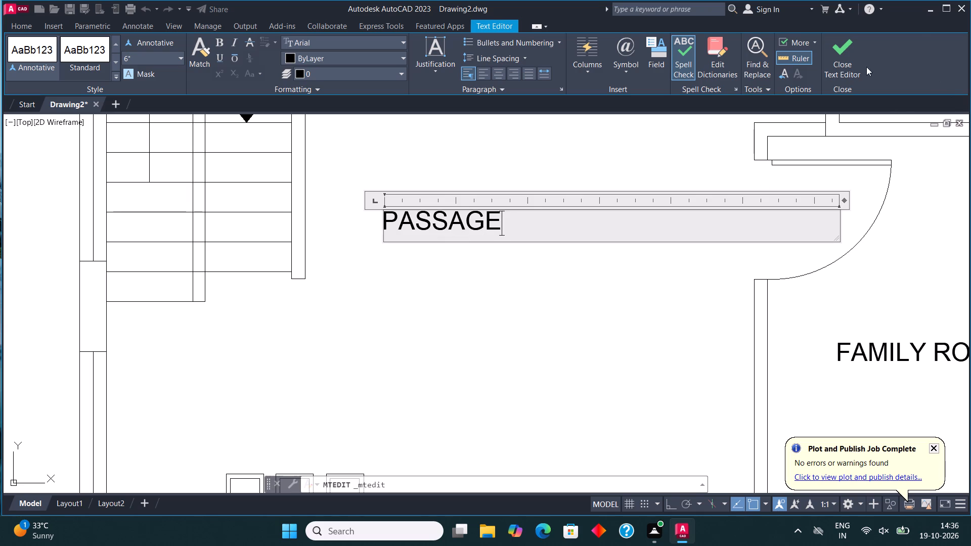
left_click(837, 59)
Change the text of the label in the right-side bathroom above the family room to BATH.
scroll(668, 282, "down", 3)
scroll(736, 233, "up", 2)
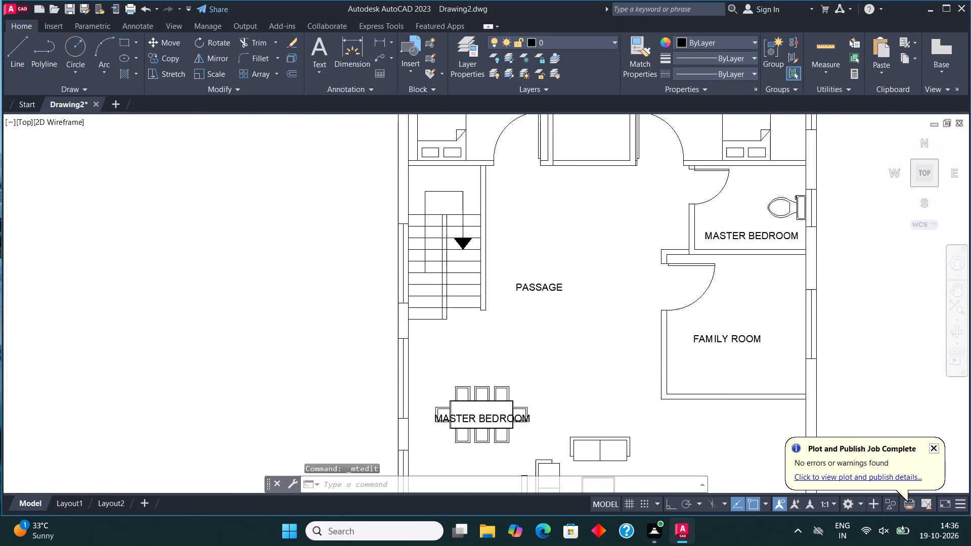
left_click(736, 233)
right_click(736, 234)
left_click(781, 205)
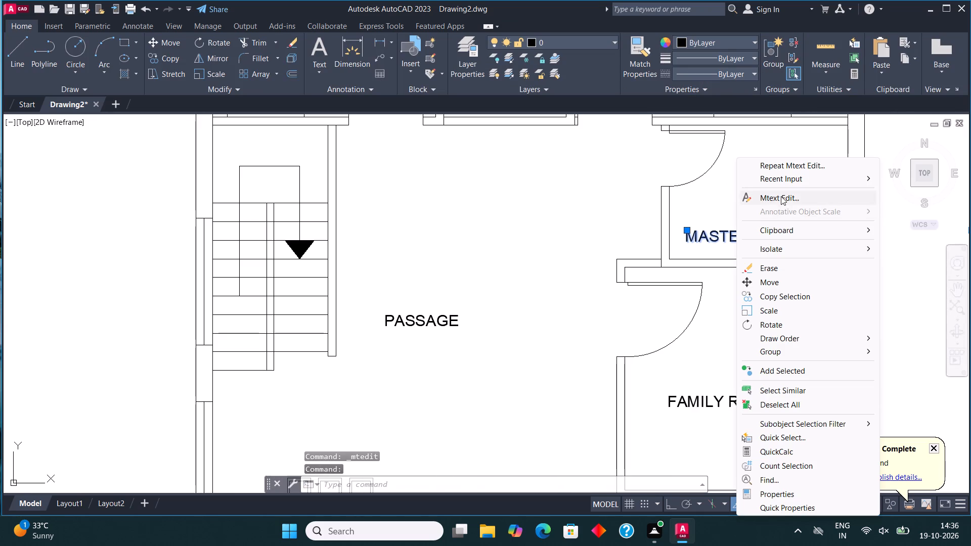
left_click(781, 196)
left_click(831, 244)
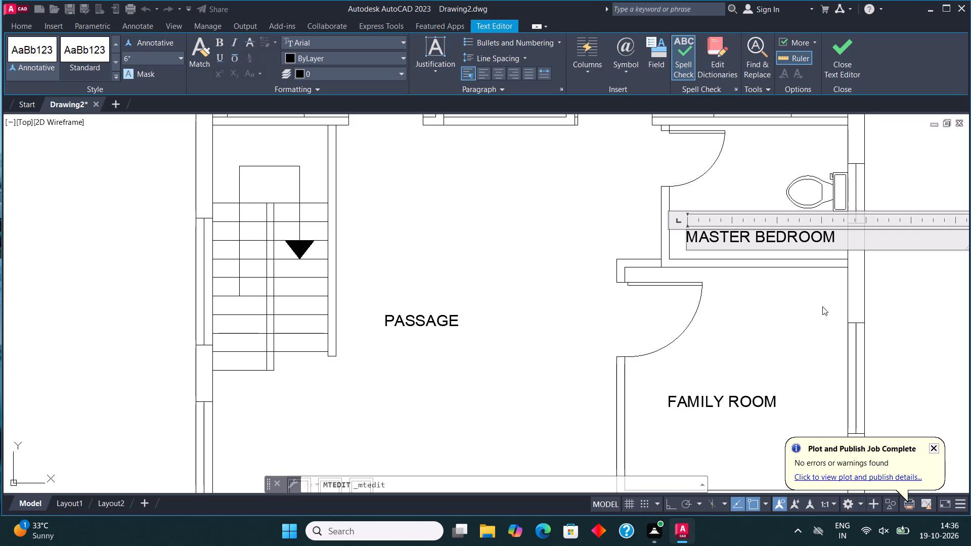
key("BackSpace")
key("BackSpace")
key("BackSpace")
key("BackSpace")
key("BackSpace")
key("BackSpace")
key("BackSpace")
key("BackSpace")
key("BackSpace")
key("BackSpace")
key("BackSpace")
key("BackSpace")
key("BackSpace")
key("BackSpace")
key("BackSpace")
key("BackSpace")
key("BackSpace")
key("BackSpace")
key("BackSpace")
key("BackSpace")
type("BATH")
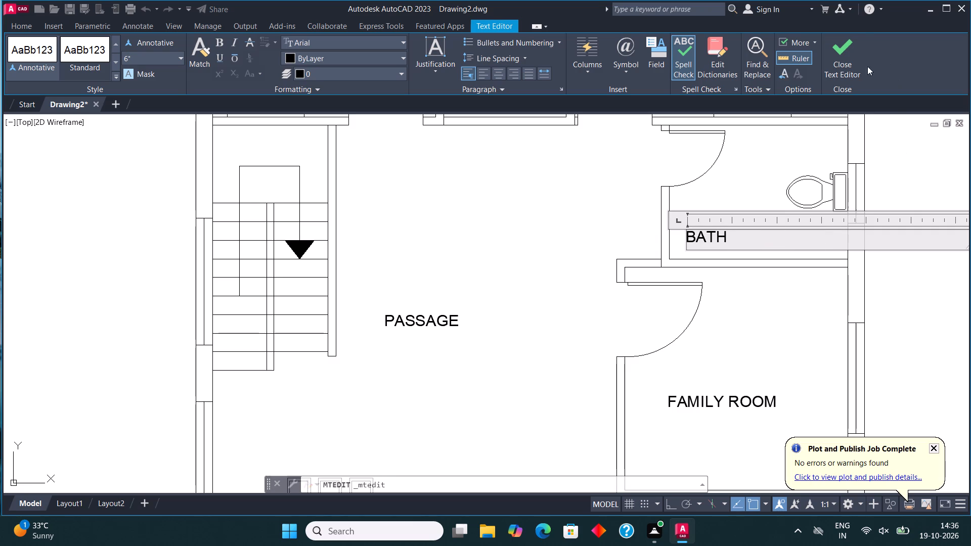
left_click(829, 67)
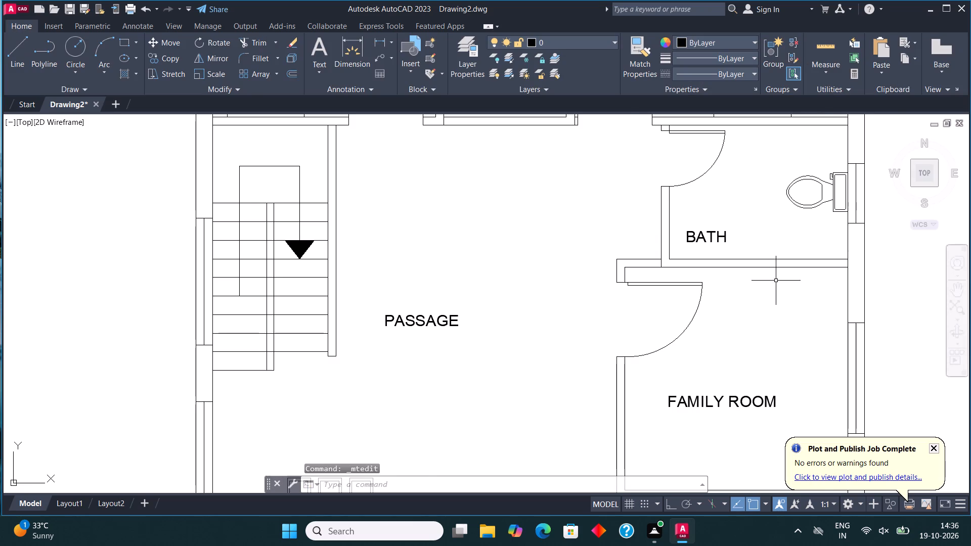
Change the label of the upper-right bedroom to KIDS BEDROOM.
scroll(785, 282, "down", 1)
middle_click_drag(789, 268, 789, 431)
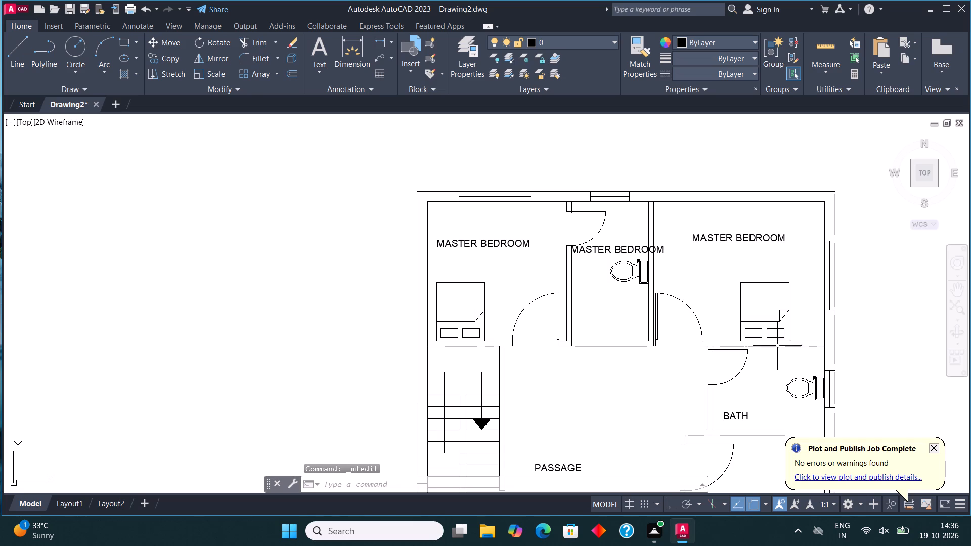
scroll(739, 240, "up", 2)
left_click(739, 239)
right_click(739, 238)
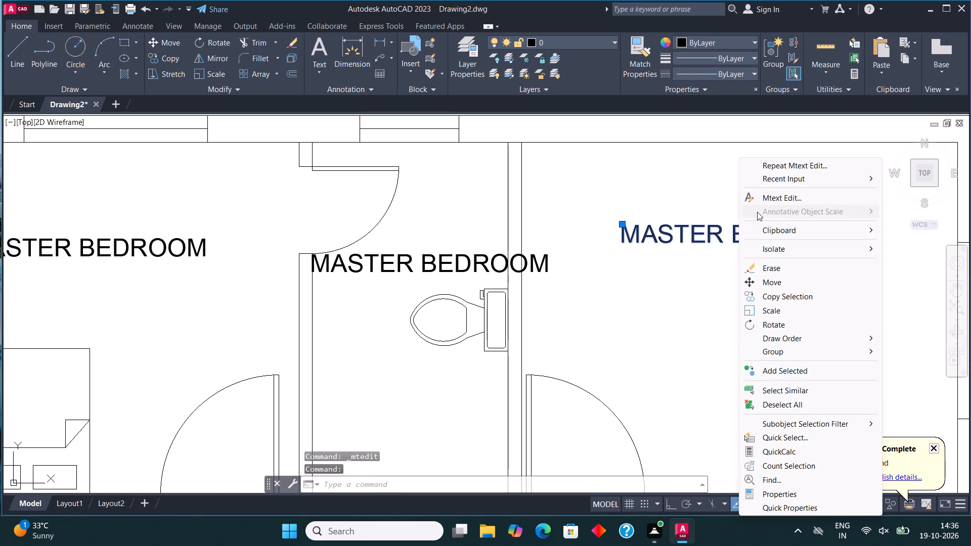
left_click(772, 194)
left_click(731, 230)
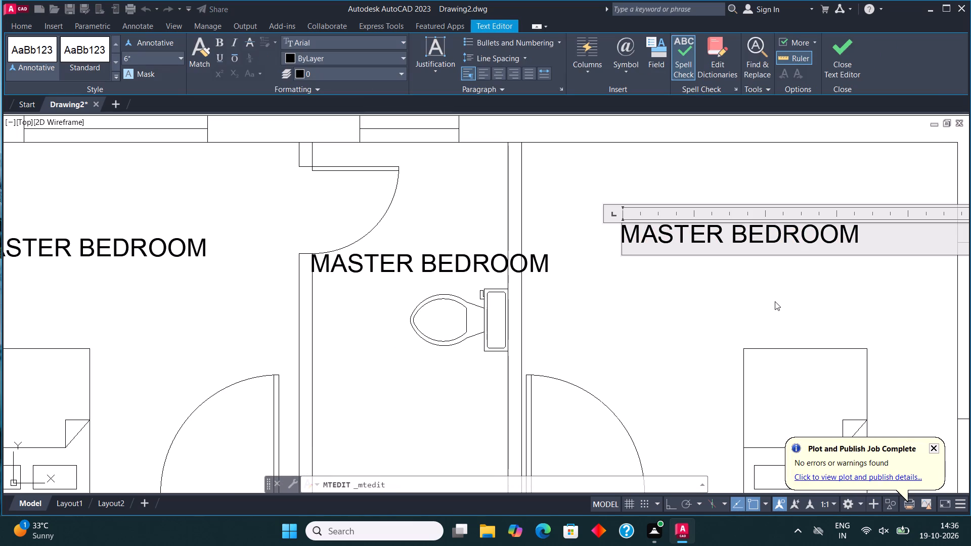
key("BackSpace")
key("BackSpace")
key("BackSpace")
key("BackSpace")
key("BackSpace")
key("BackSpace")
key("BackSpace")
key("BackSpace")
key("BackSpace")
key("BackSpace")
key("BackSpace")
key("BackSpace")
key("BackSpace")
key("BackSpace")
key("BackSpace")
type("KIDS")
key("space")
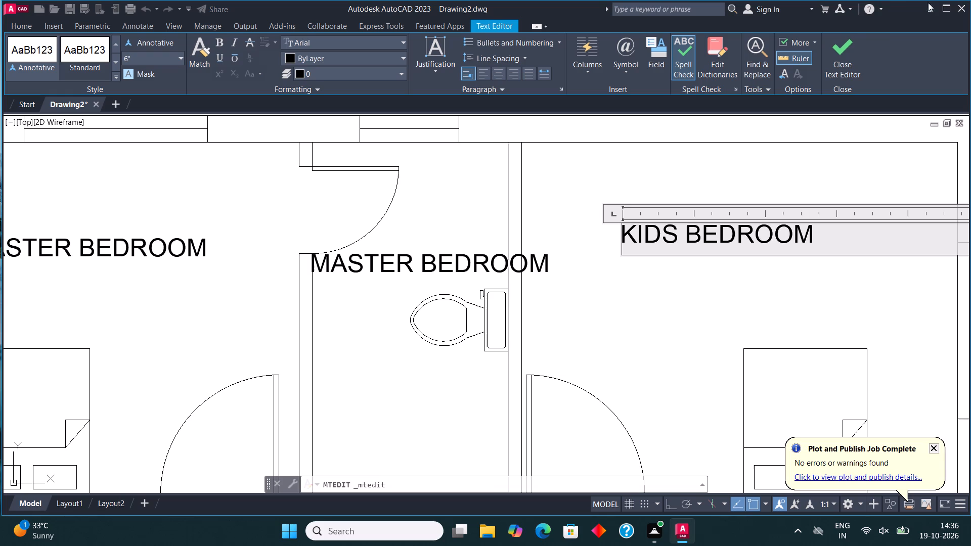
left_click(844, 56)
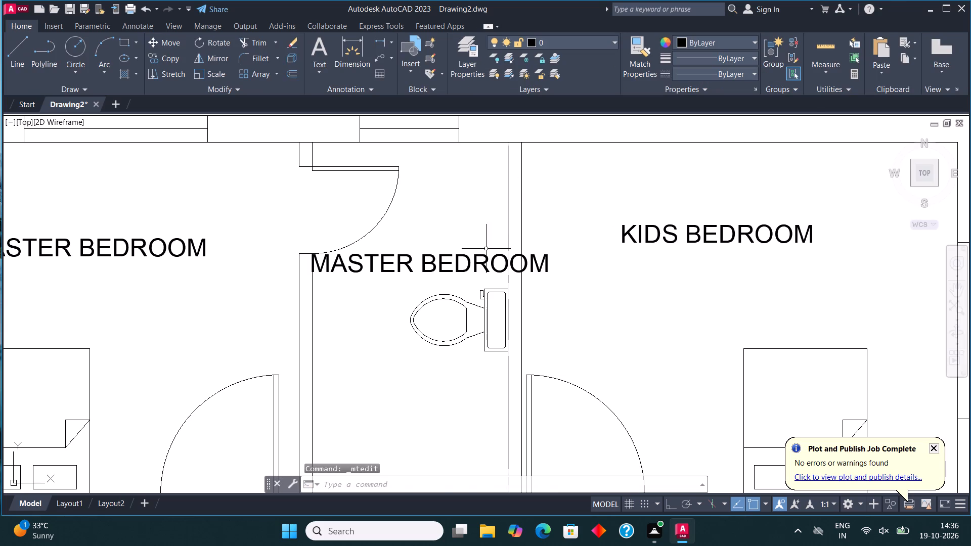
Change the text of the label in the bathroom between the two upper bedrooms to BATH.
left_click(469, 251)
left_click(426, 272)
right_click(426, 270)
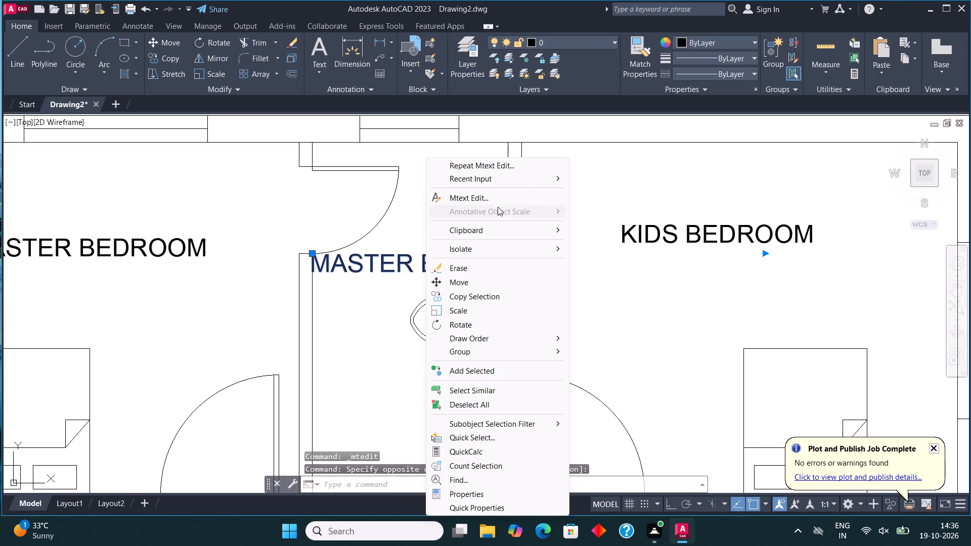
left_click(503, 198)
left_click(550, 270)
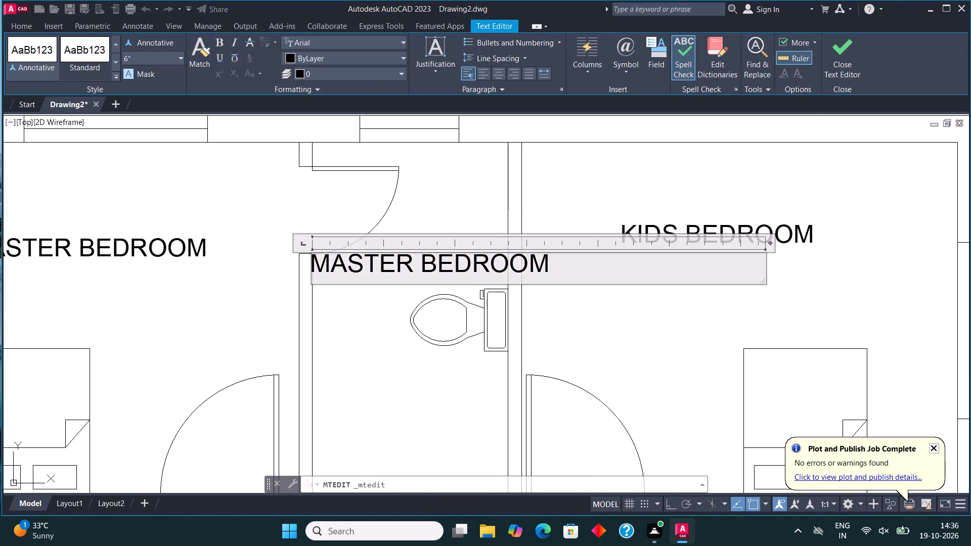
key("BackSpace")
key("BackSpace")
key("BackSpace")
key("BackSpace")
key("BackSpace")
key("BackSpace")
key("BackSpace")
key("BackSpace")
key("BackSpace")
key("BackSpace")
key("BackSpace")
key("BackSpace")
key("BackSpace")
key("BackSpace")
key("BackSpace")
key("BackSpace")
key("BackSpace")
key("BackSpace")
key("BackSpace")
key("BackSpace")
type("BATH")
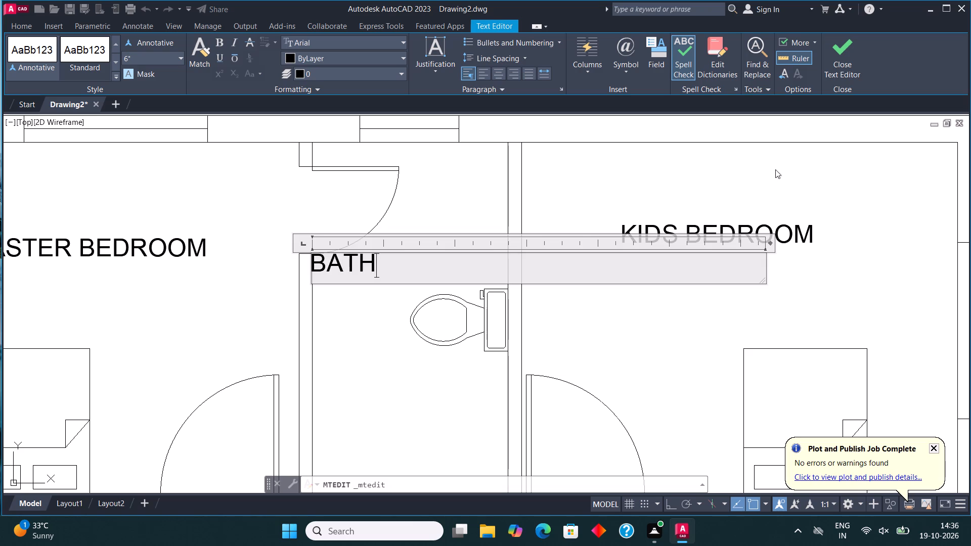
left_click(840, 49)
Move the BATH label of the upper bathroom away from the door and wall to the free area below the toilet.
left_click(378, 257)
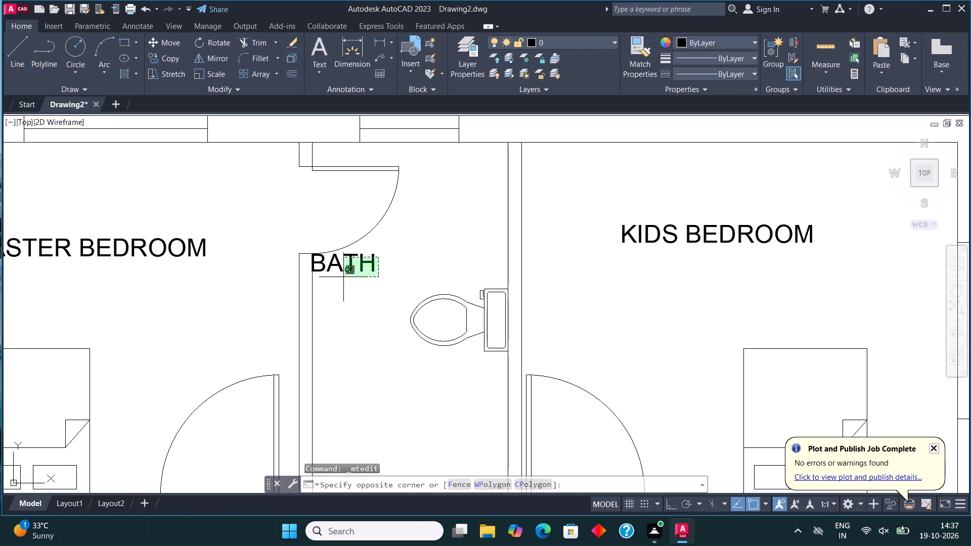
left_click(343, 277)
left_click(165, 44)
left_click(323, 250)
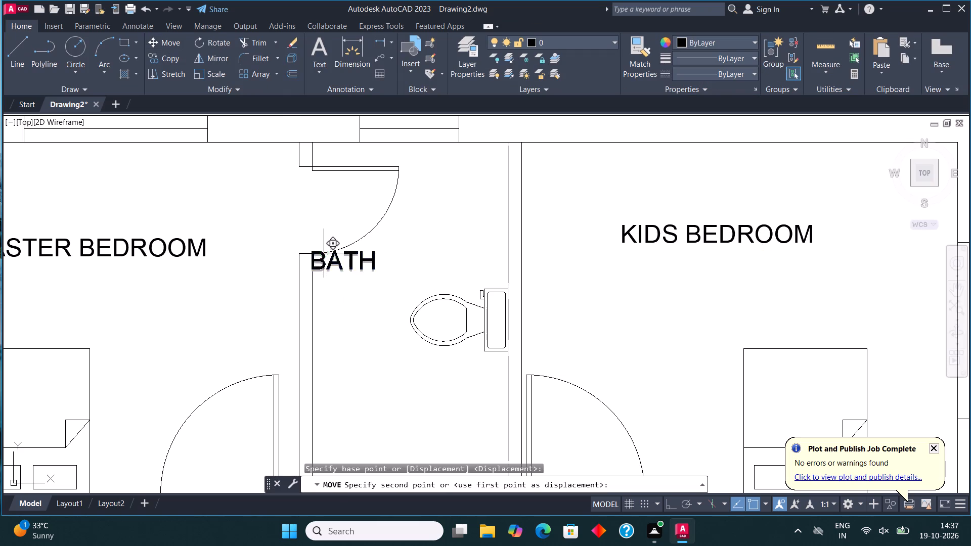
left_click(387, 381)
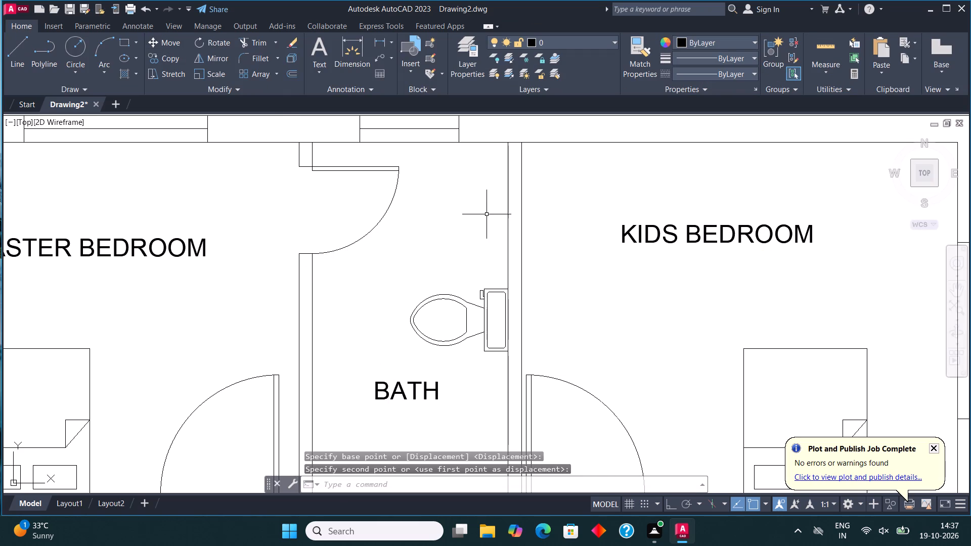
Change the text of the label over the dining table to BREAK FAST.
scroll(487, 215, "down", 3)
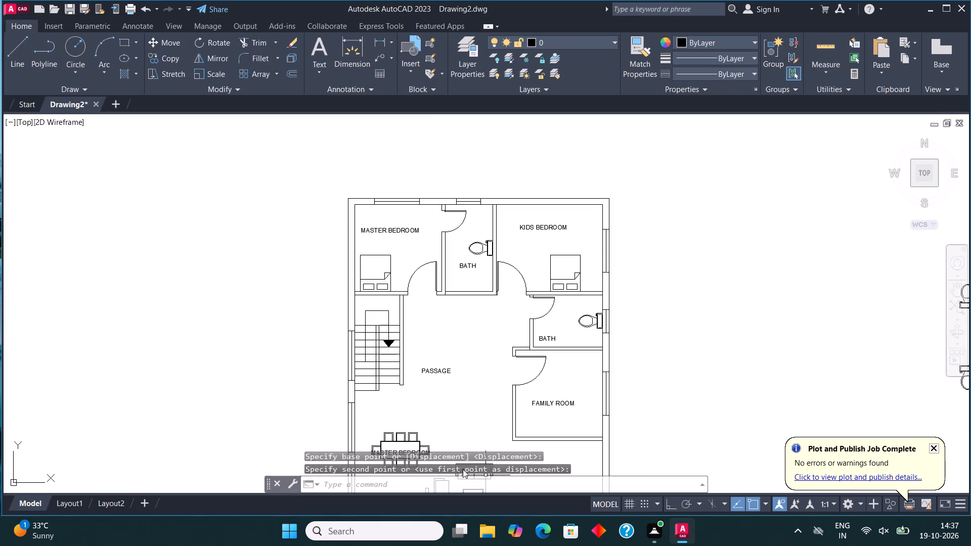
middle_click_drag(456, 458, 482, 307)
middle_click_drag(499, 269, 507, 209)
scroll(399, 390, "up", 3)
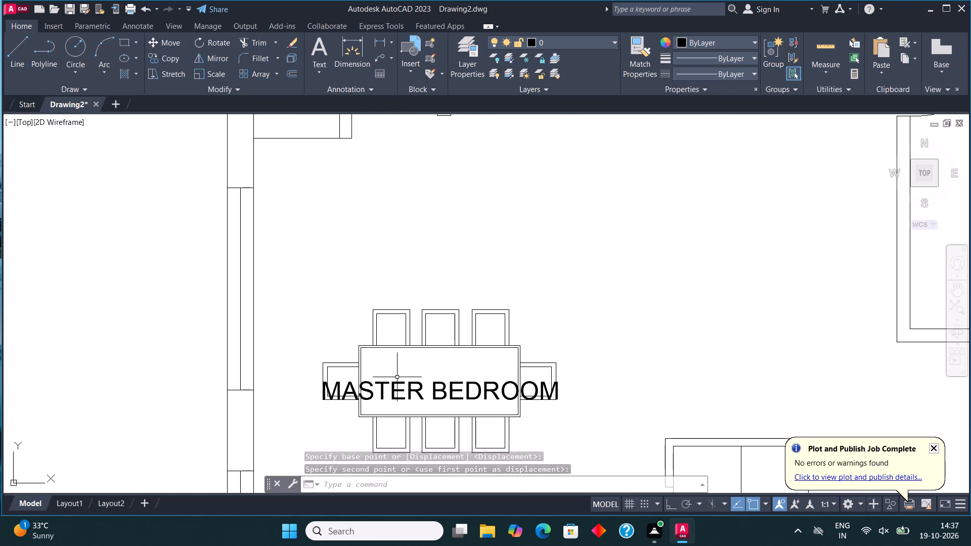
left_click(397, 377)
left_click(397, 401)
right_click(398, 394)
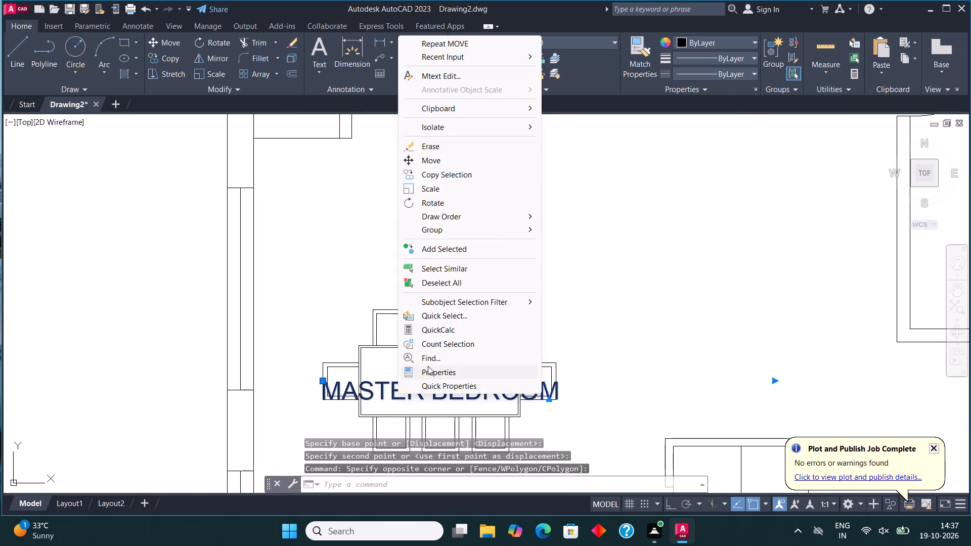
left_click(488, 75)
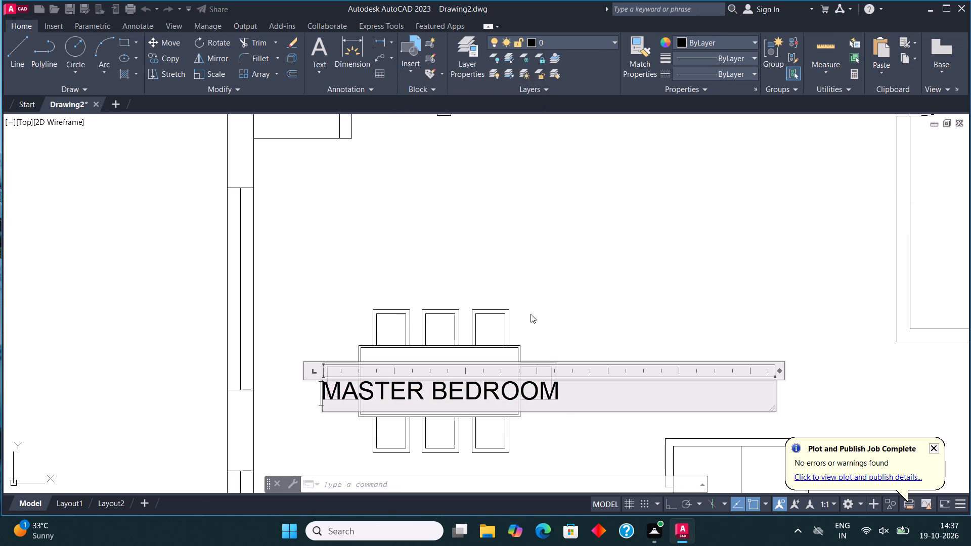
left_click(572, 390)
key("BackSpace")
key("BackSpace")
key("BackSpace")
key("BackSpace")
key("BackSpace")
key("BackSpace")
key("BackSpace")
key("BackSpace")
key("BackSpace")
key("BackSpace")
key("BackSpace")
key("BackSpace")
key("BackSpace")
key("BackSpace")
key("BackSpace")
key("BackSpace")
key("BackSpace")
key("BackSpace")
key("BackSpace")
key("BackSpace")
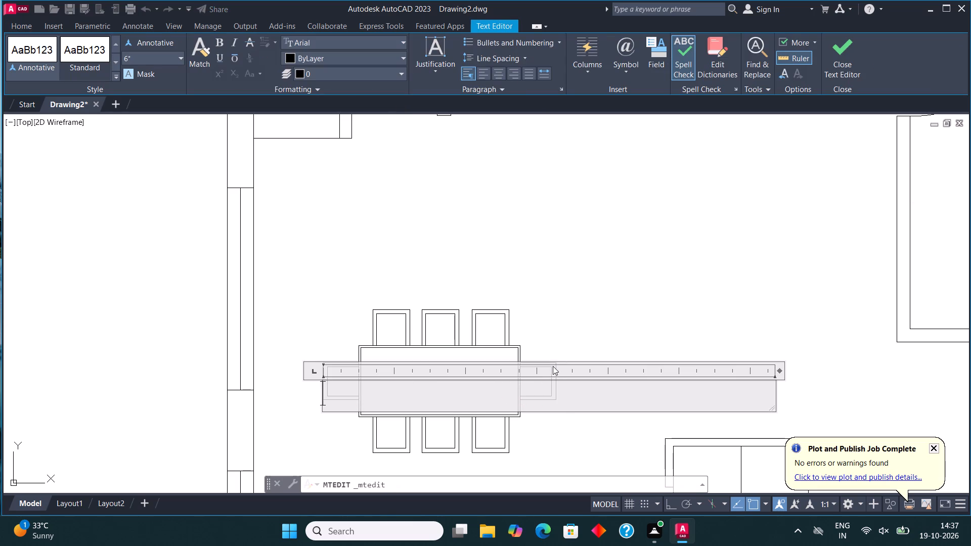
type("BREA")
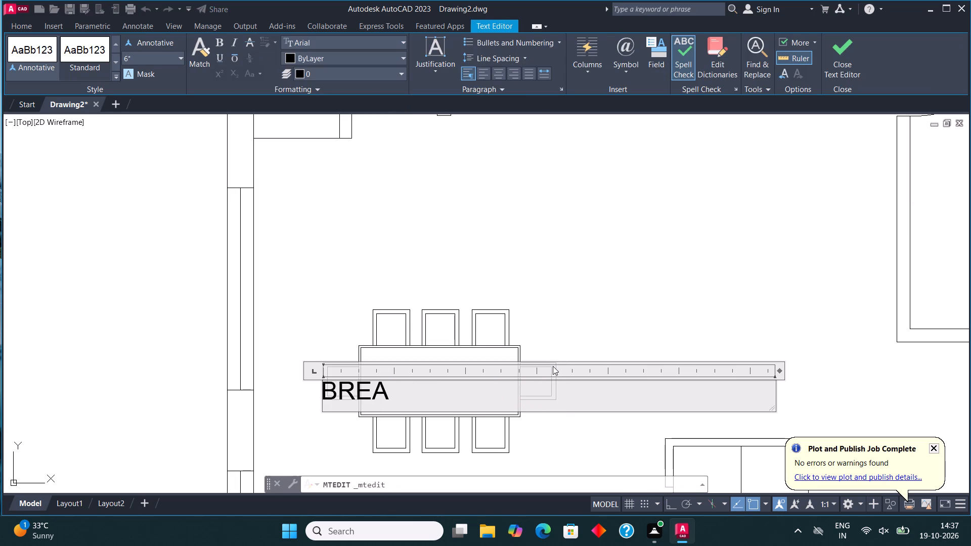
type("K FAST")
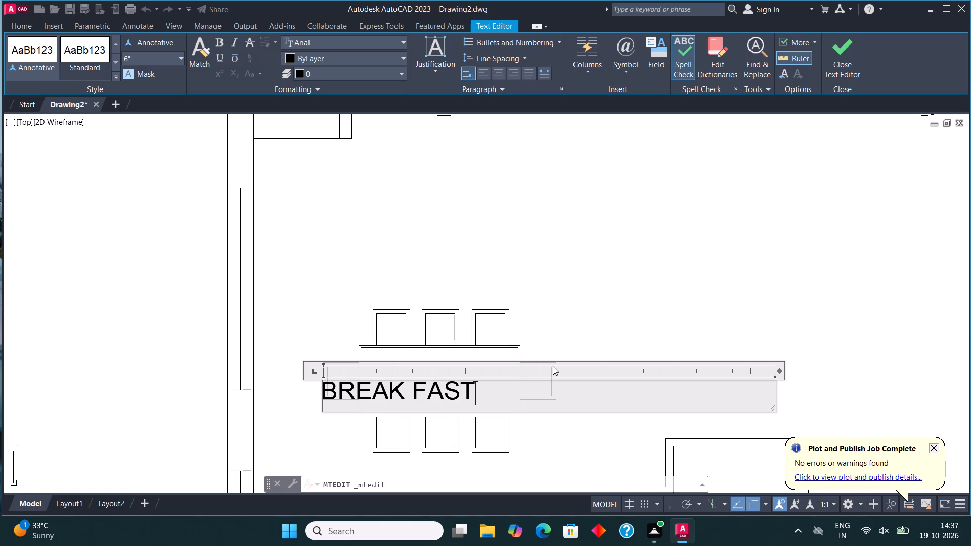
left_click(837, 51)
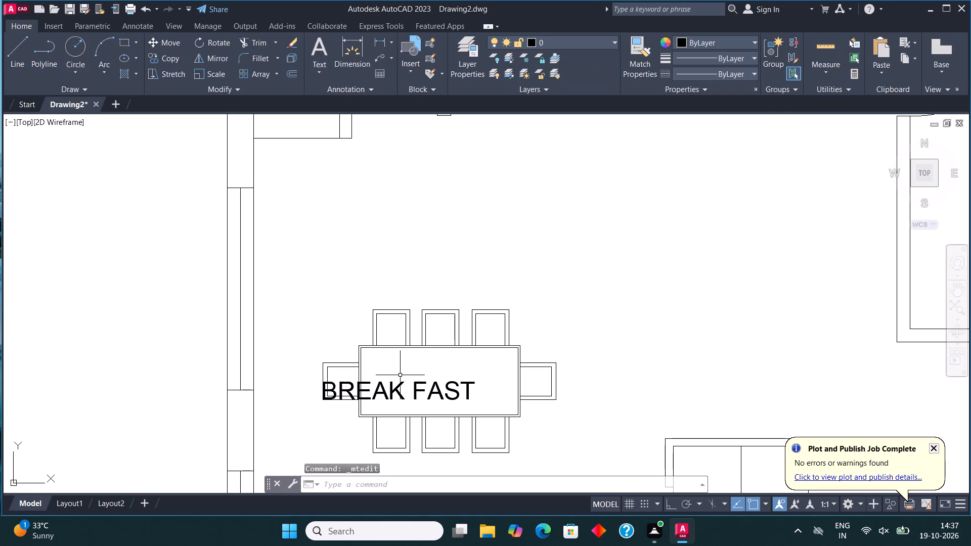
Move the BREAK FAST label so it sits centred inside the dining table outline.
left_click(401, 388)
left_click(170, 40)
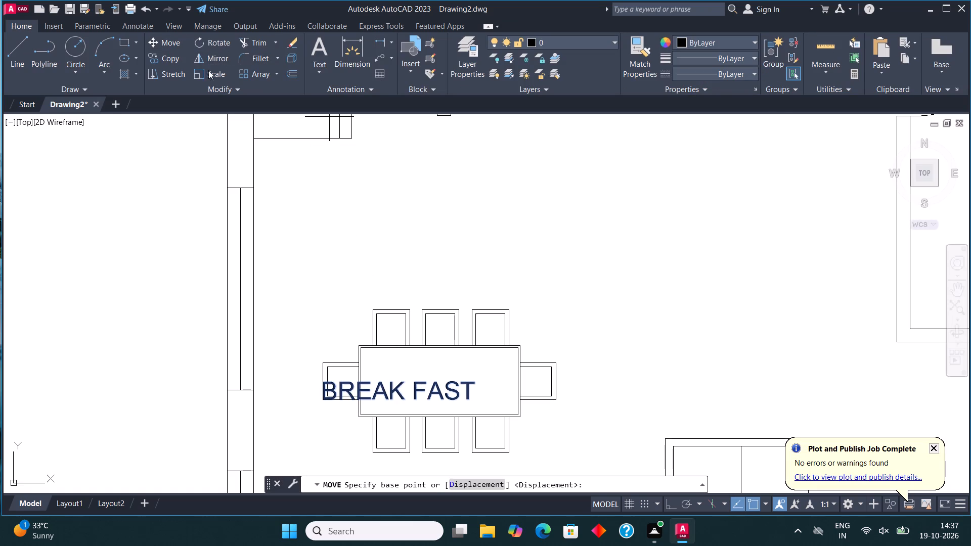
left_click(354, 397)
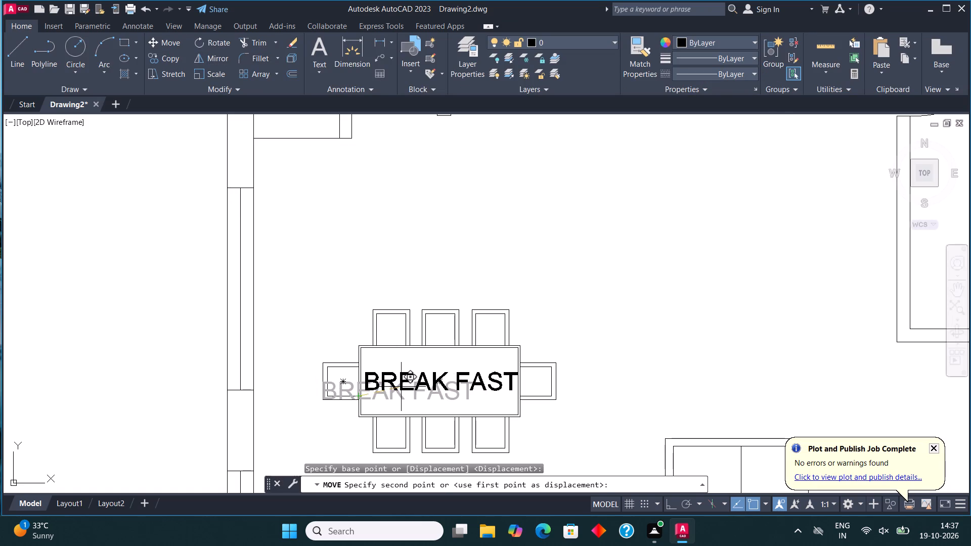
left_click(401, 387)
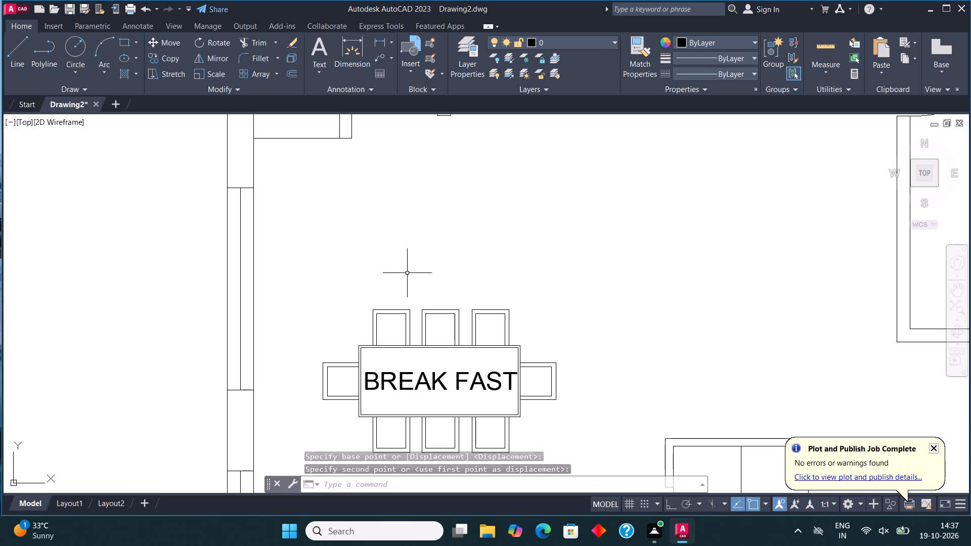
Dimension the master bedroom's inner width along its upper wall, placing the dimension line just inside the room.
scroll(445, 259, "down", 3)
scroll(489, 327, "up", 2)
middle_click_drag(453, 318, 408, 307)
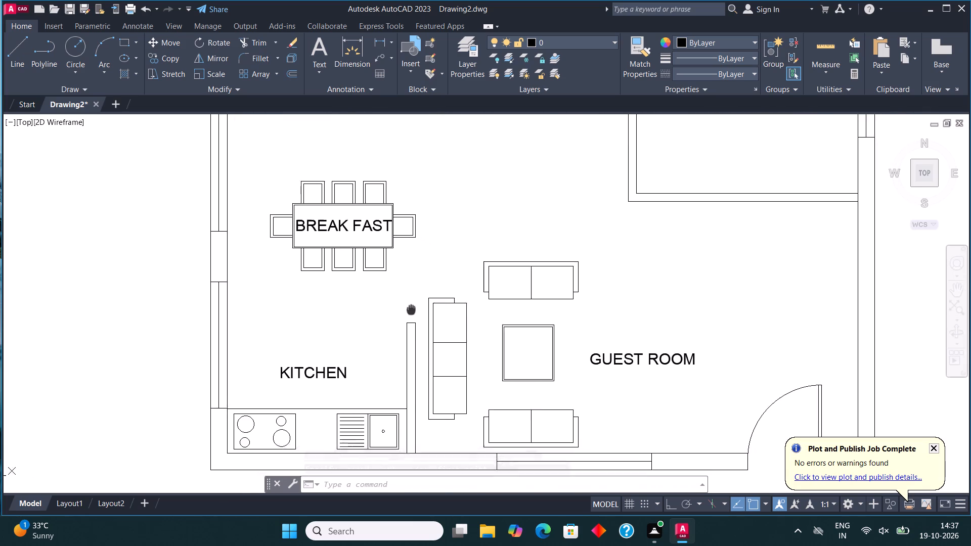
middle_click_drag(408, 307, 377, 280)
scroll(403, 371, "down", 1)
middle_click_drag(497, 277, 497, 282)
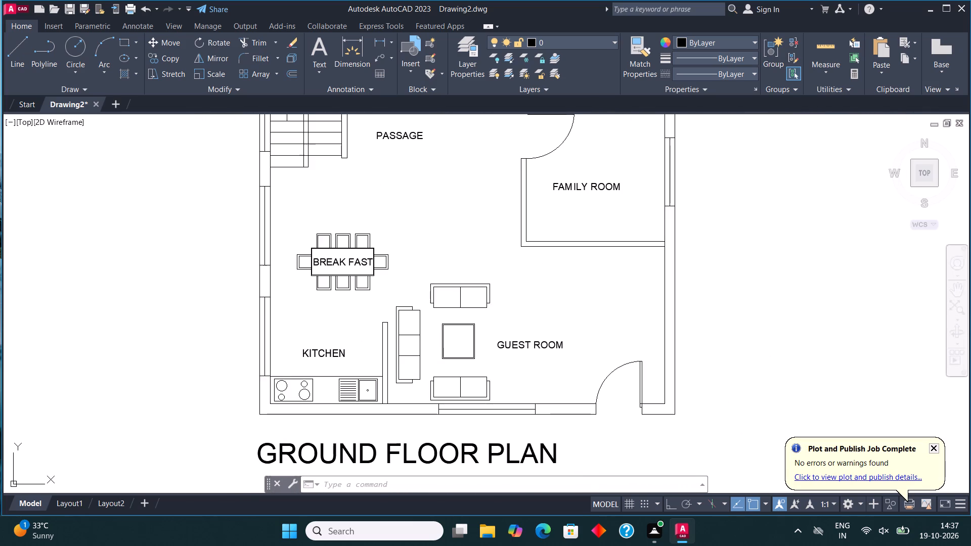
middle_click_drag(497, 282, 520, 412)
middle_click_drag(541, 278, 499, 425)
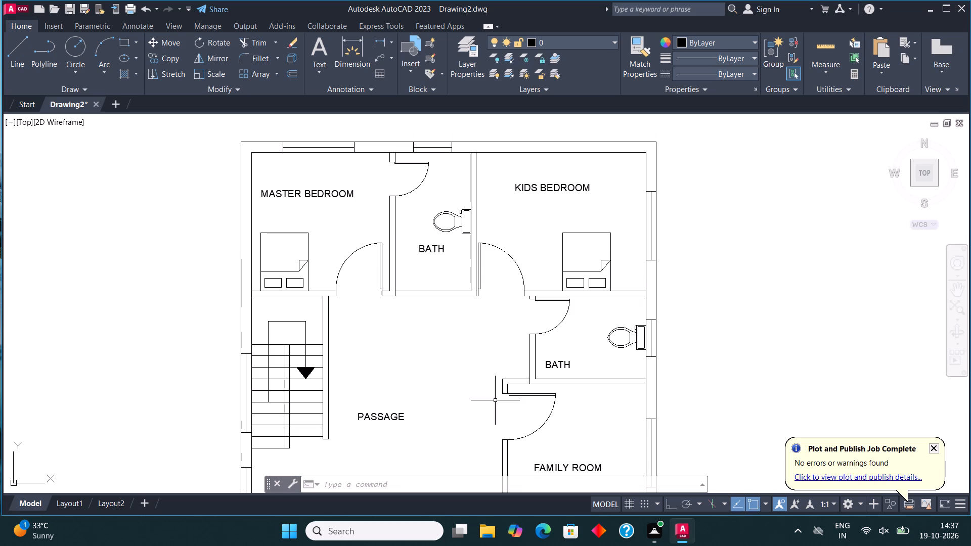
left_click(349, 42)
scroll(267, 144, "up", 2)
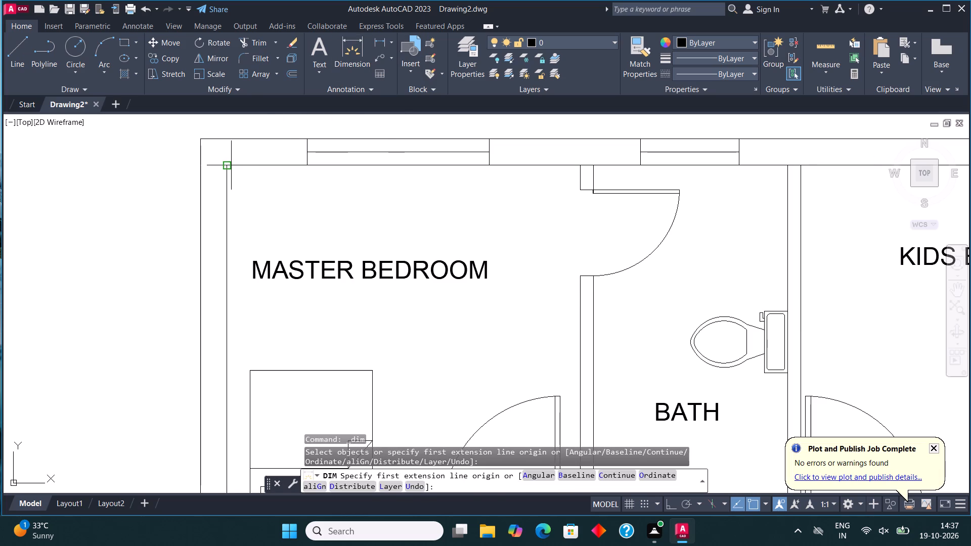
left_click(292, 167)
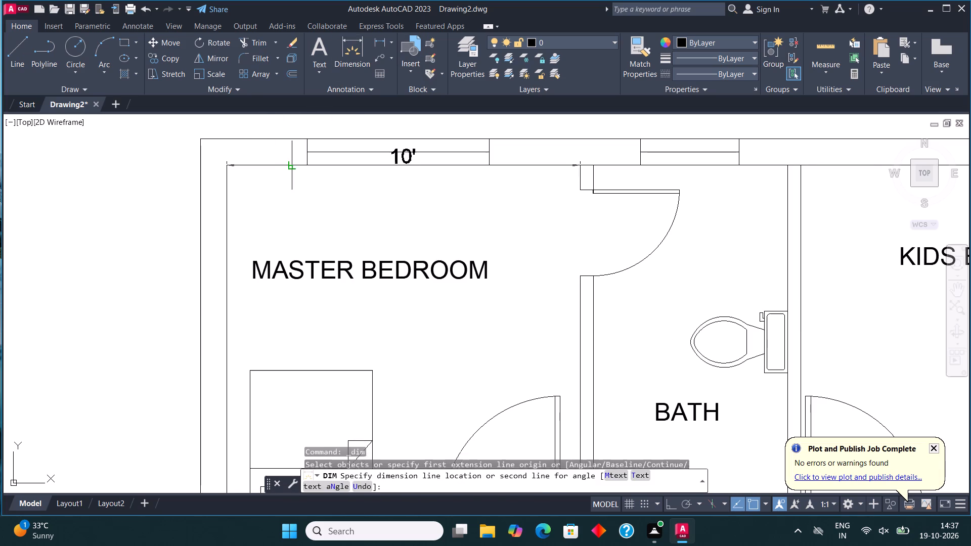
left_click(296, 200)
Dimension the master bedroom's inner height along its left wall, placing the dimension line just inside the room.
scroll(306, 164, "down", 2)
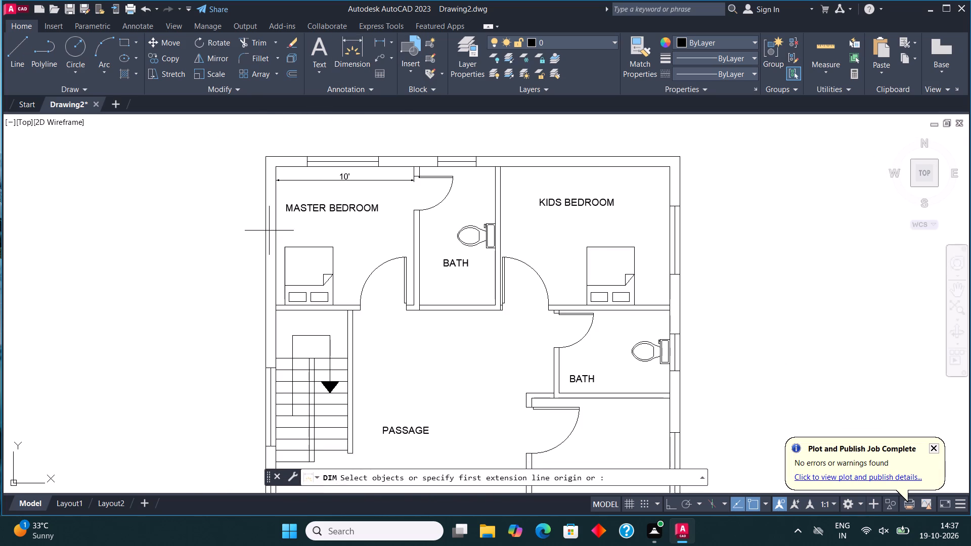
left_click(274, 305)
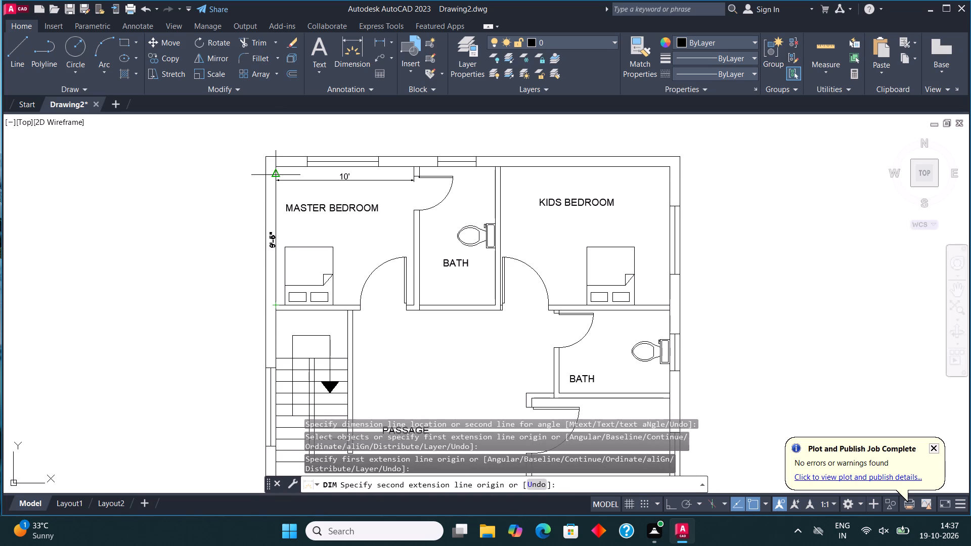
left_click(276, 165)
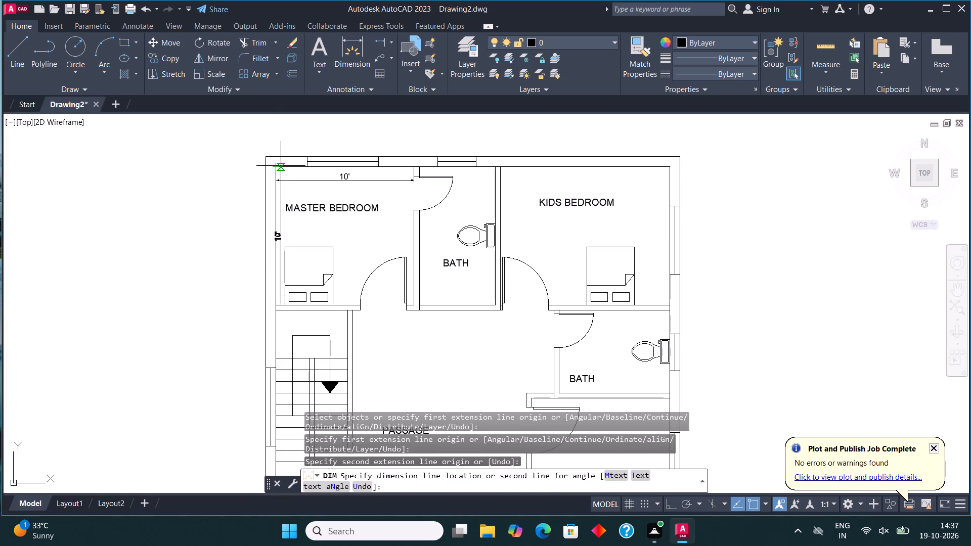
left_click(281, 166)
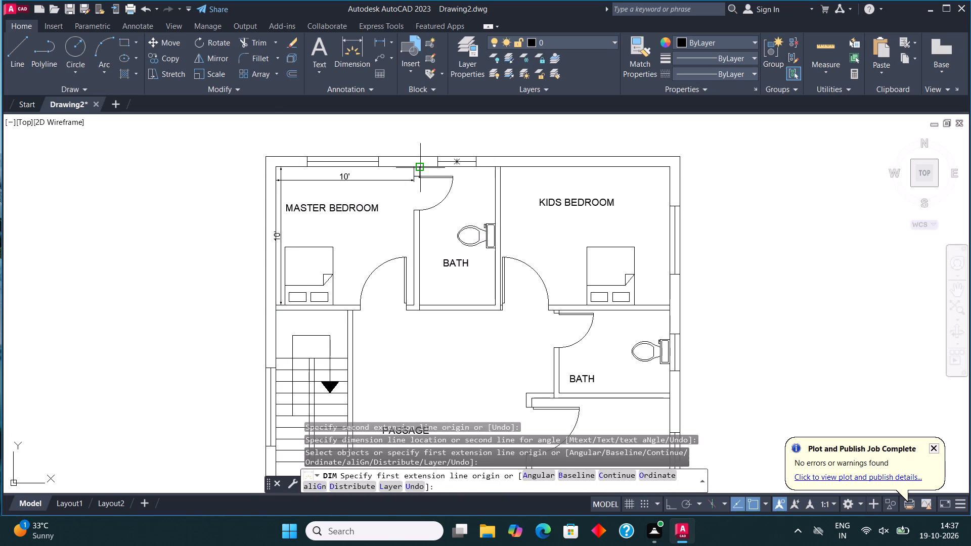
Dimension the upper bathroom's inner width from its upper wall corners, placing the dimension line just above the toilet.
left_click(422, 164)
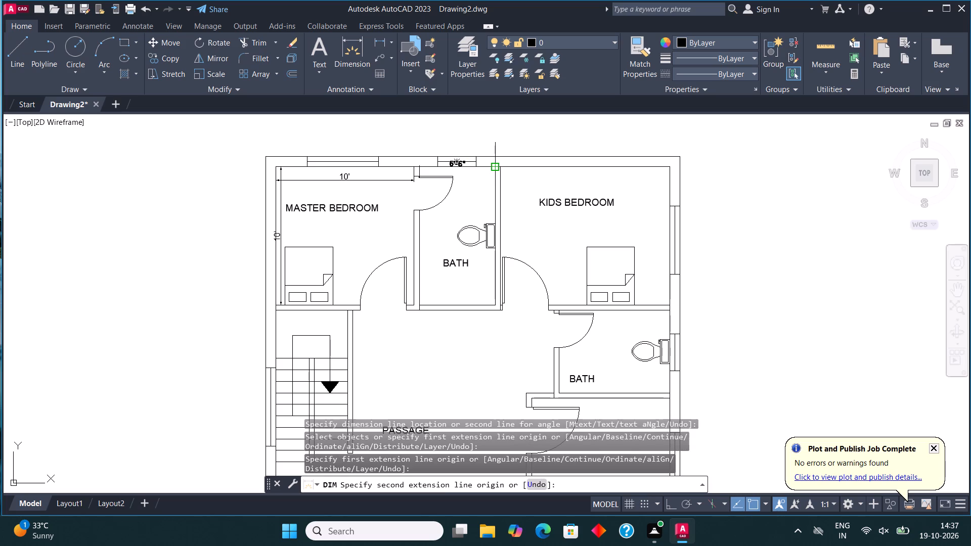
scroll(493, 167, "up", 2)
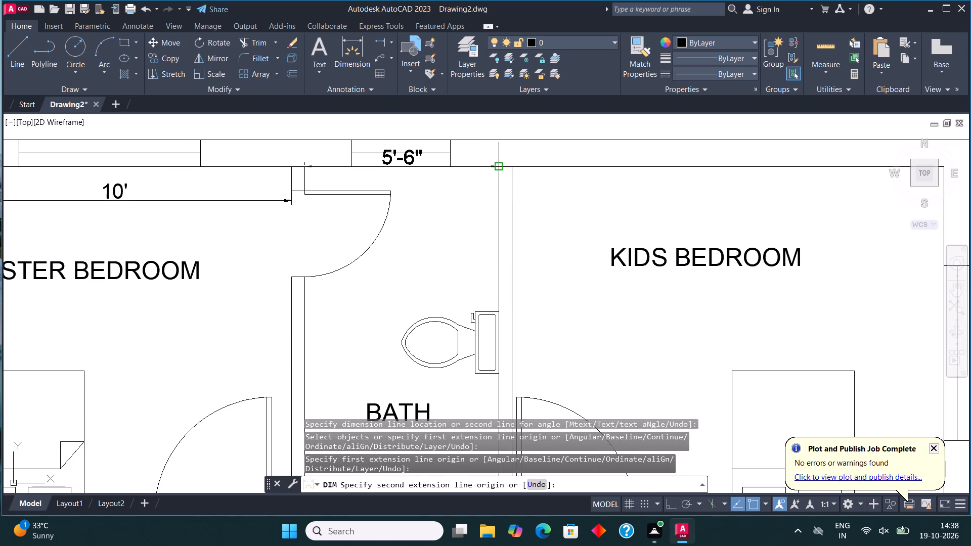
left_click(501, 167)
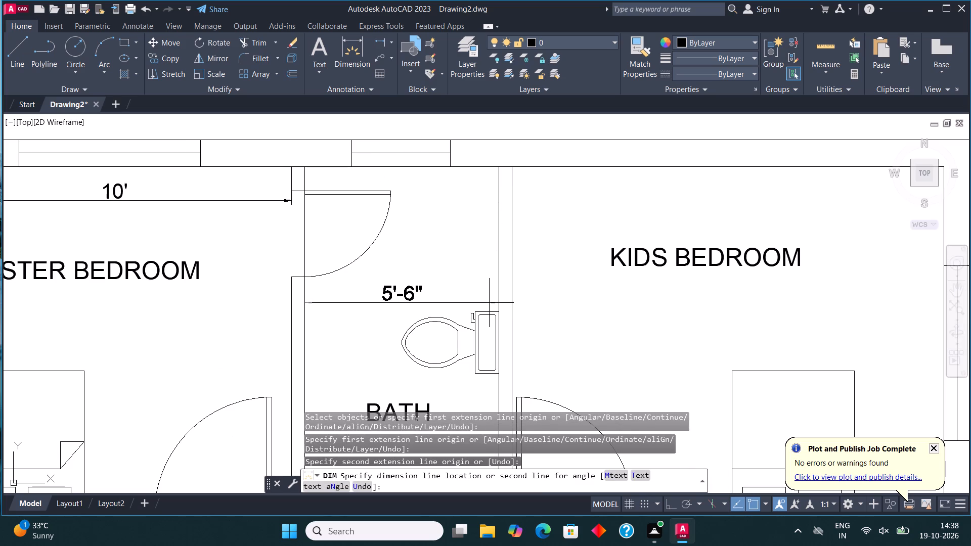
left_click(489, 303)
Dimension the upper bathroom's inner width along its lower wall, placing the dimension line just inside the room.
scroll(476, 188, "down", 3)
scroll(468, 287, "up", 3)
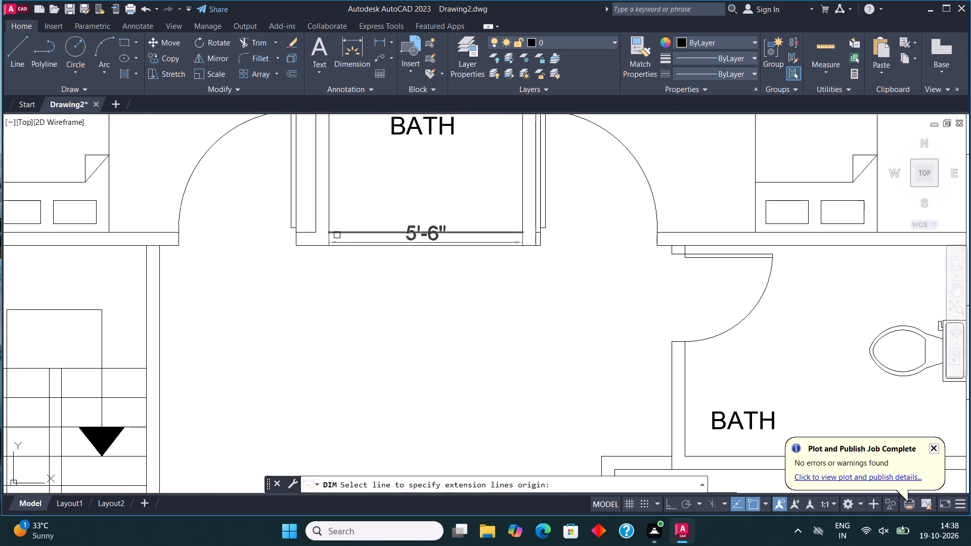
left_click(332, 232)
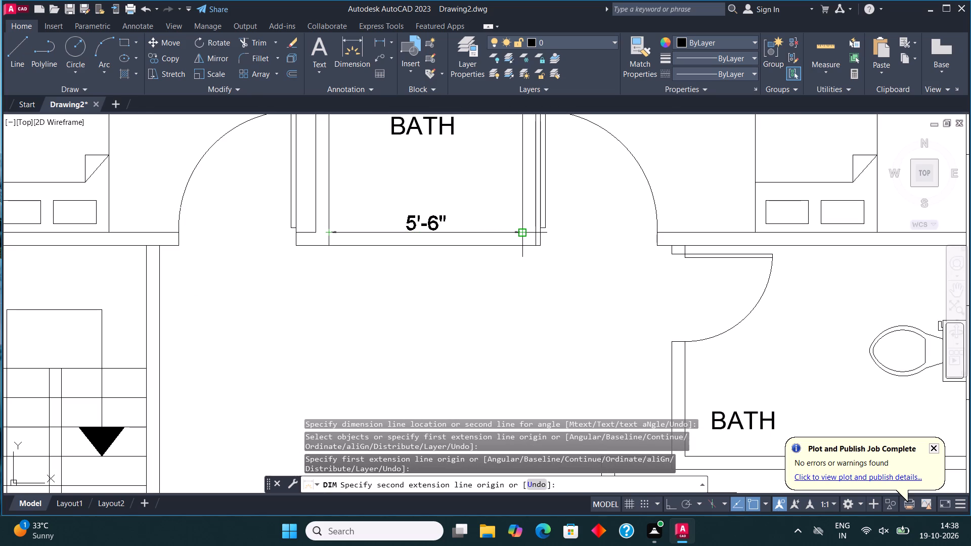
left_click(524, 230)
left_click(517, 205)
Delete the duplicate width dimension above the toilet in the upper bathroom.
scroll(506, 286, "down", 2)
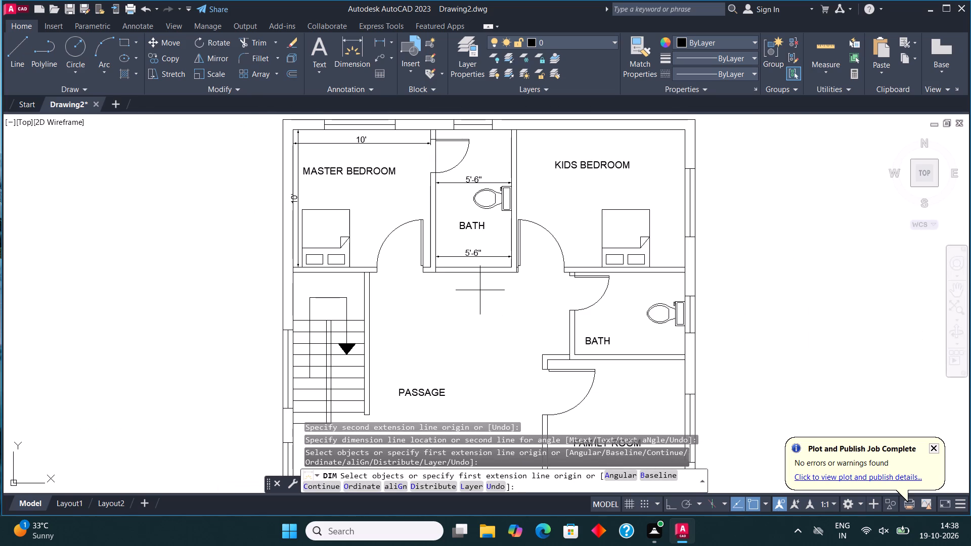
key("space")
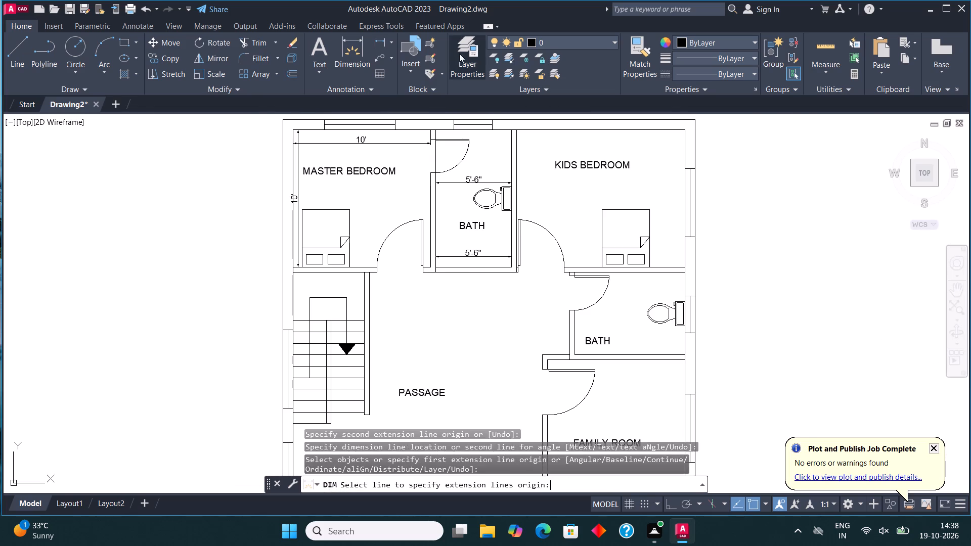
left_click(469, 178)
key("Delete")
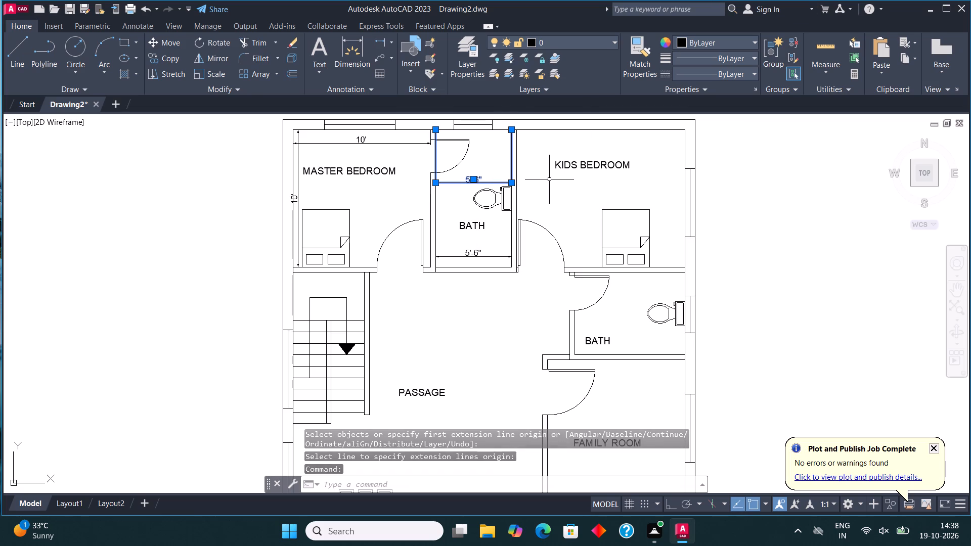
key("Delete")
Dimension the kids bedroom's width along its upper wall and height along its right wall, with dimension lines inside the room.
scroll(534, 201, "down", 2, "ctrl")
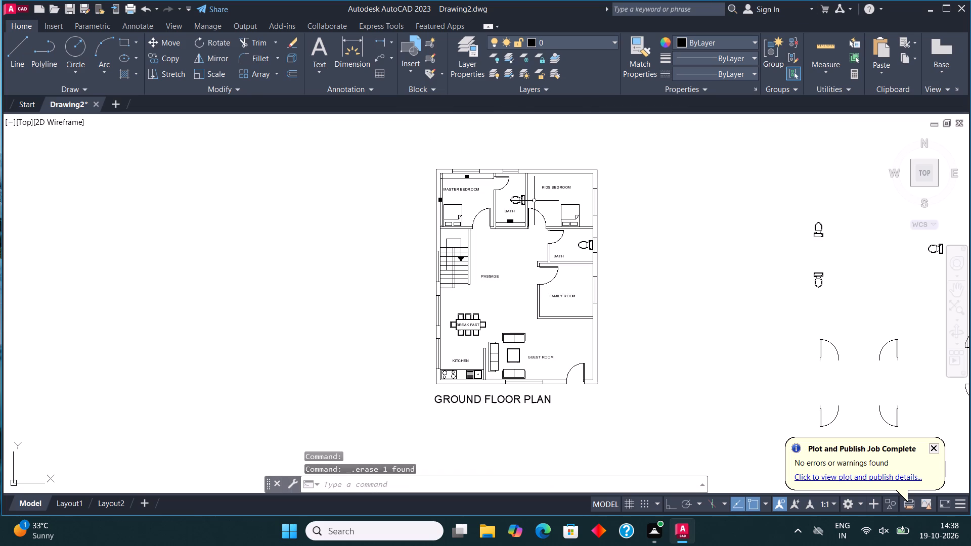
scroll(553, 163, "up", 2, "ctrl")
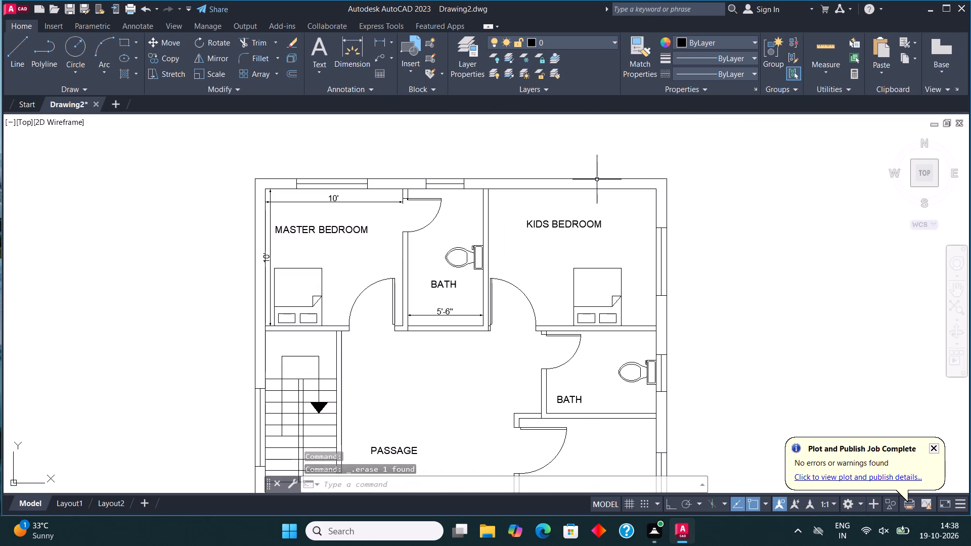
left_click_drag(358, 43, 486, 223)
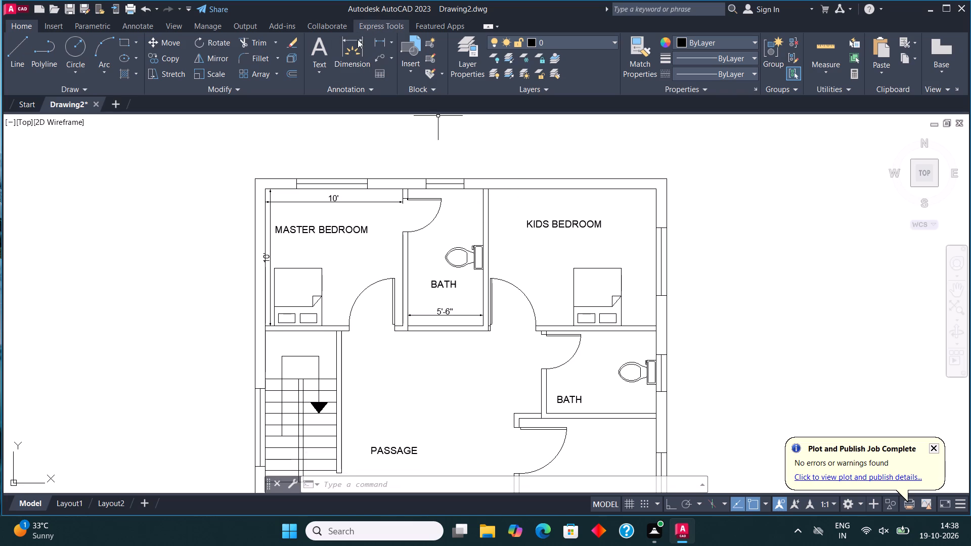
left_click(360, 47)
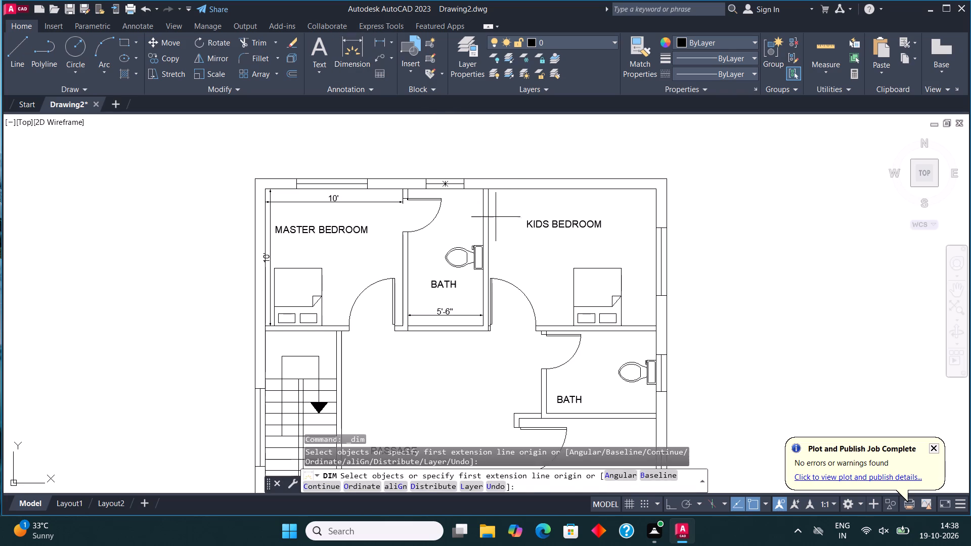
left_click_drag(488, 188, 608, 192)
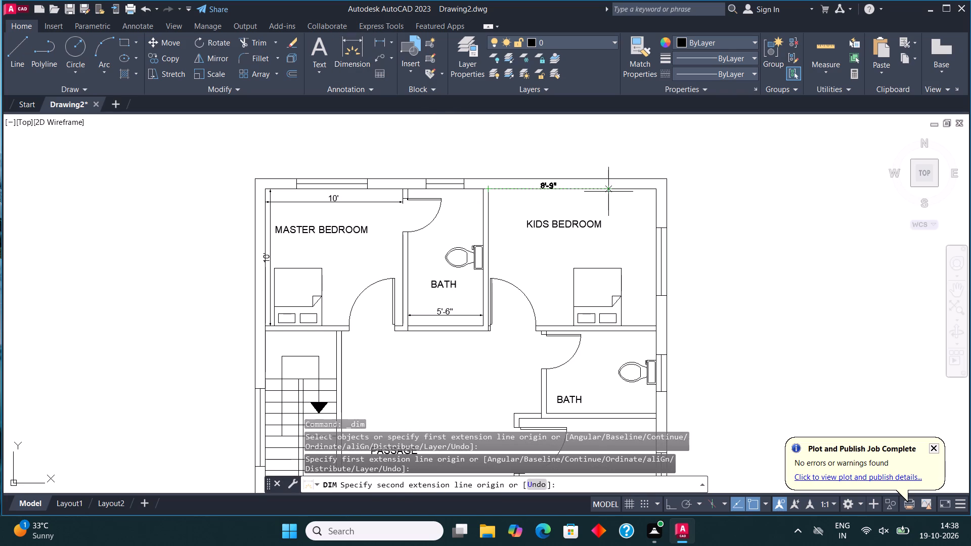
left_click_drag(654, 189, 654, 201)
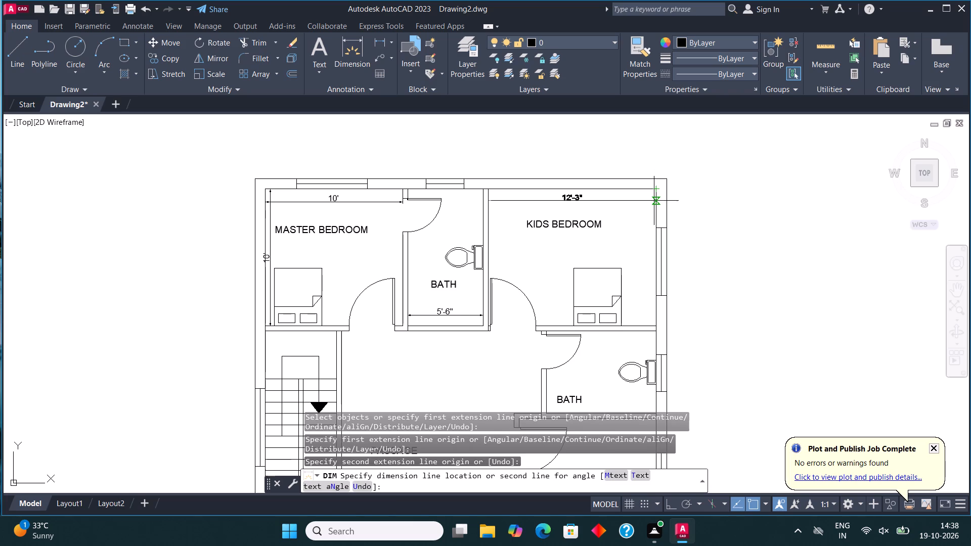
left_click(654, 201)
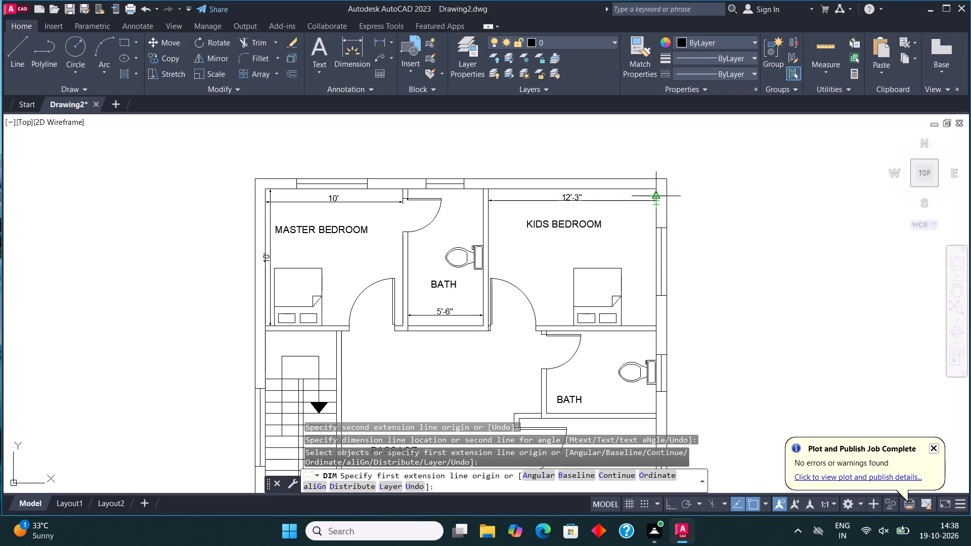
left_click_drag(657, 192, 657, 271)
left_click_drag(658, 326, 645, 302)
left_click(645, 302)
Dimension the lower bathroom's height along its right wall and width along its lower wall, with dimension lines just inside.
scroll(645, 302, "down", 1, "ctrl")
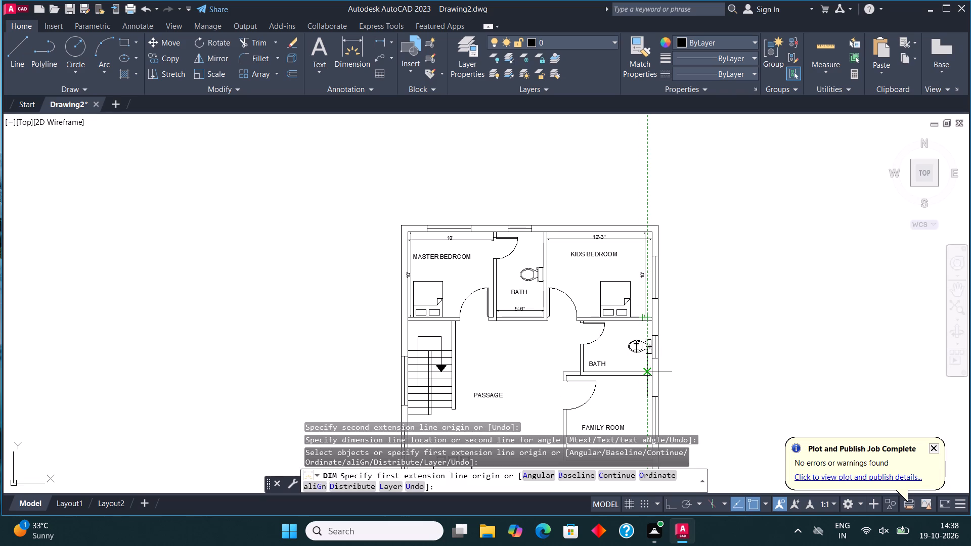
left_click_drag(655, 372, 651, 315)
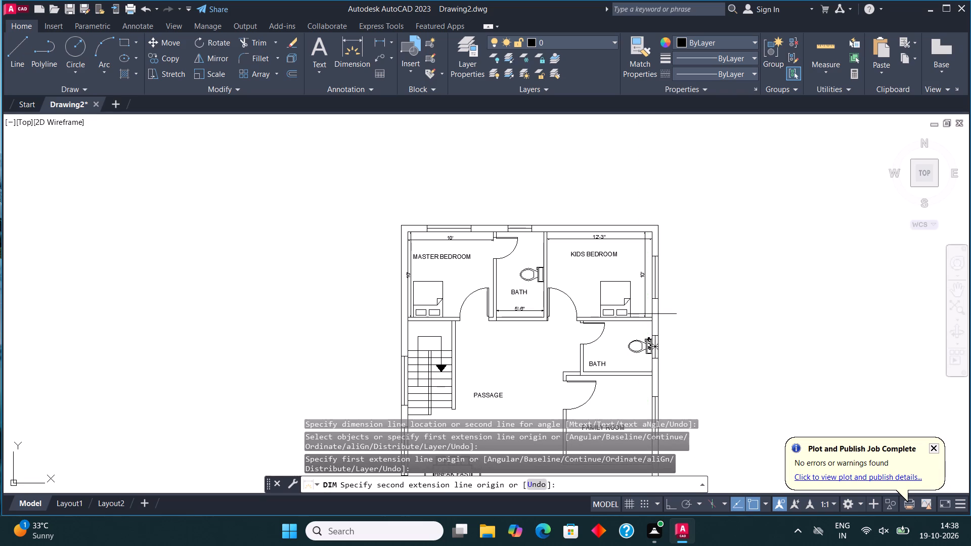
left_click_drag(651, 315, 653, 322)
left_click_drag(653, 322, 627, 310)
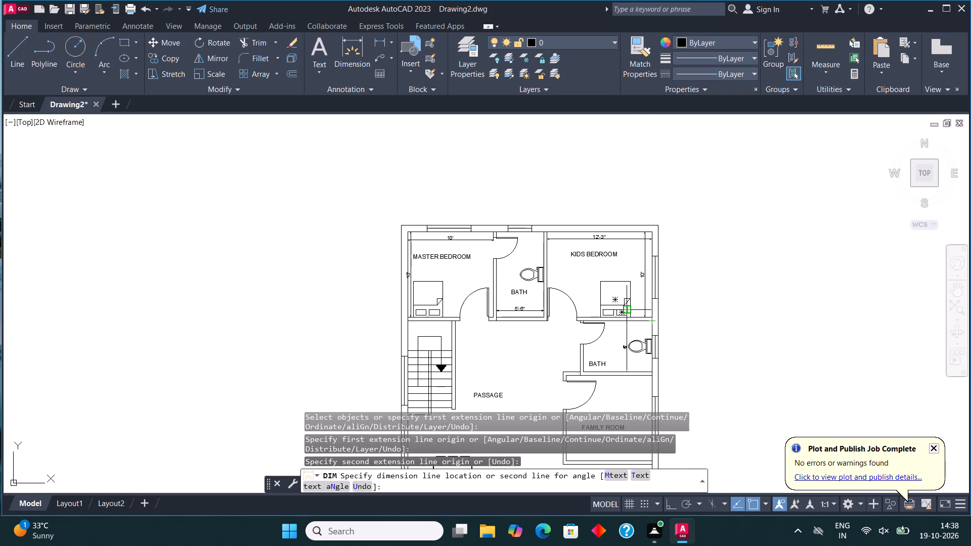
scroll(667, 408, "up", 2)
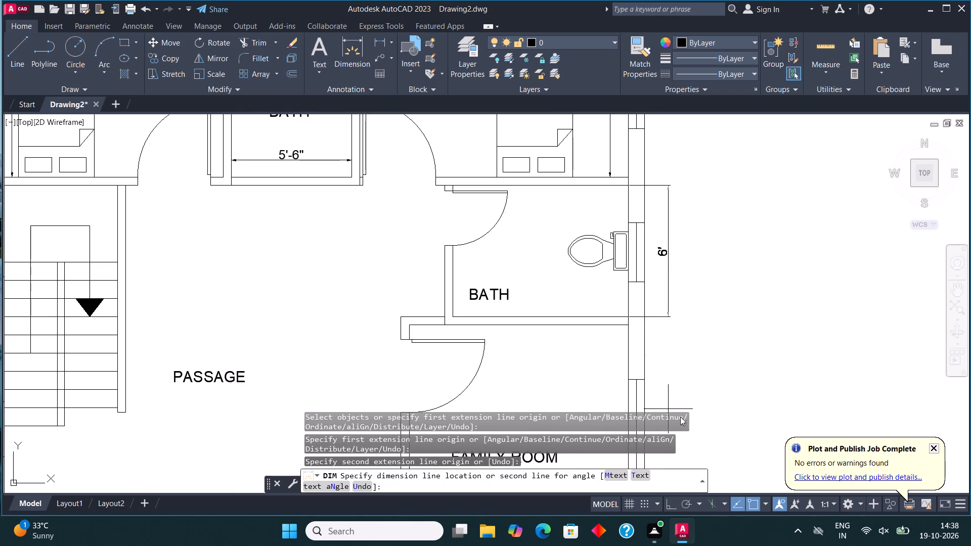
left_click(621, 306)
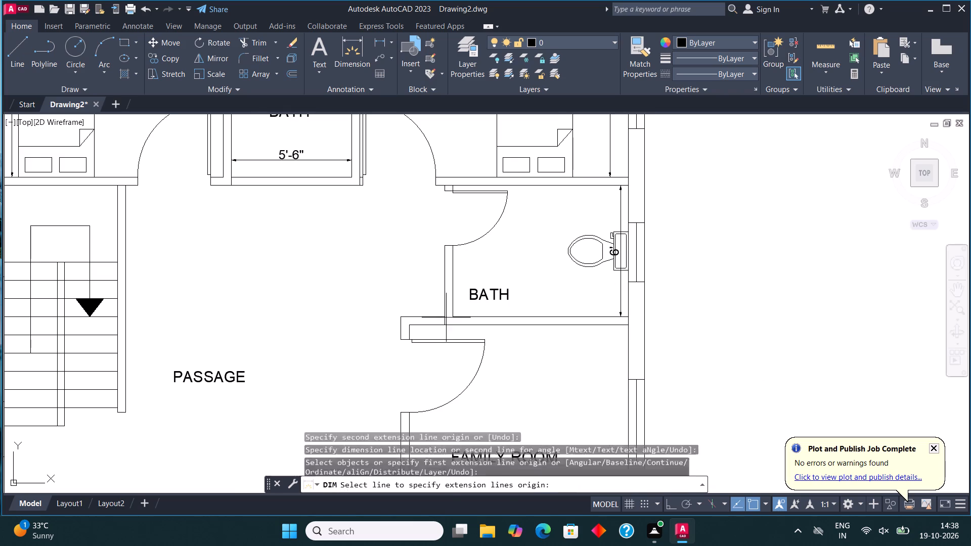
left_click(512, 318)
left_click(517, 305)
Dimension the family room's width along its lower wall and height along its right wall, with dimension lines inside the room.
scroll(533, 287, "down", 2)
scroll(537, 324, "up", 1)
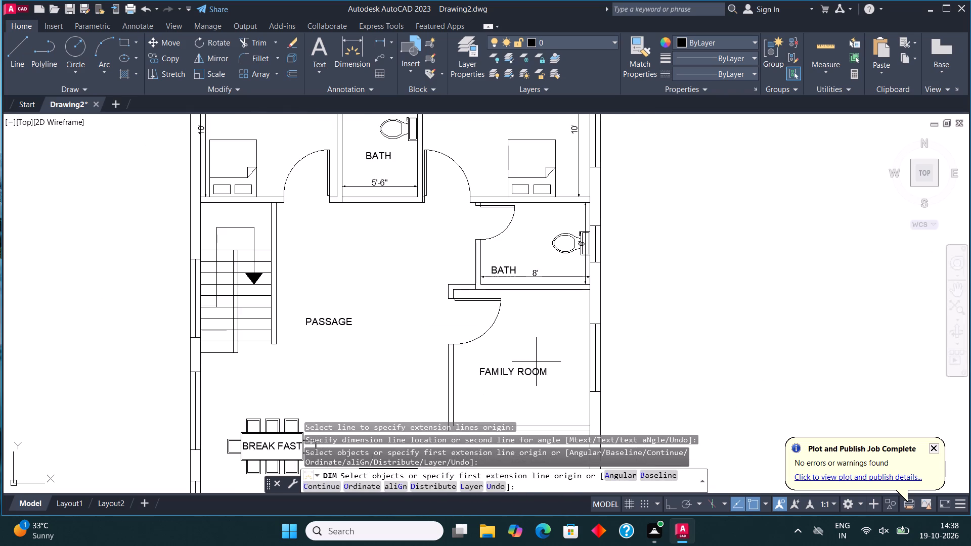
scroll(524, 374, "down", 3)
scroll(529, 391, "up", 4)
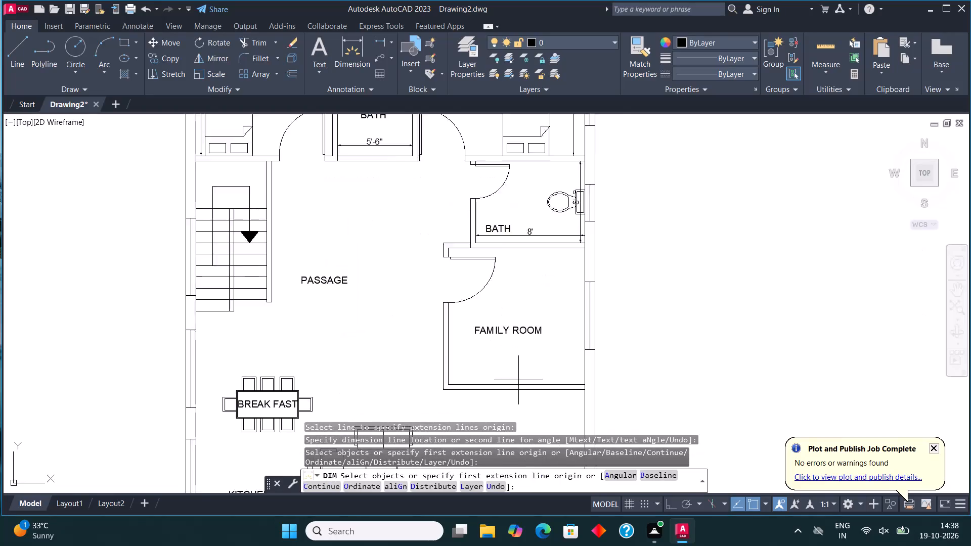
left_click(501, 389)
left_click(502, 367)
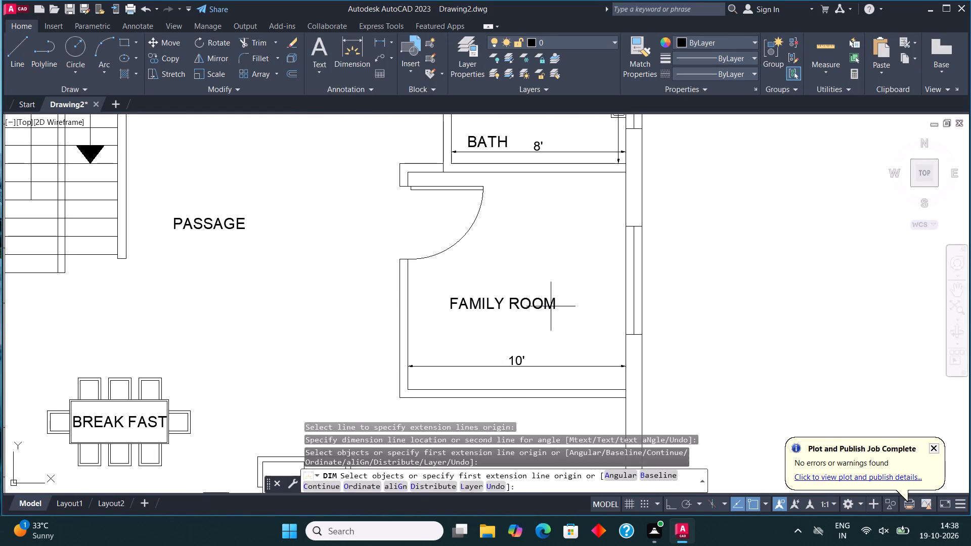
left_click(625, 204)
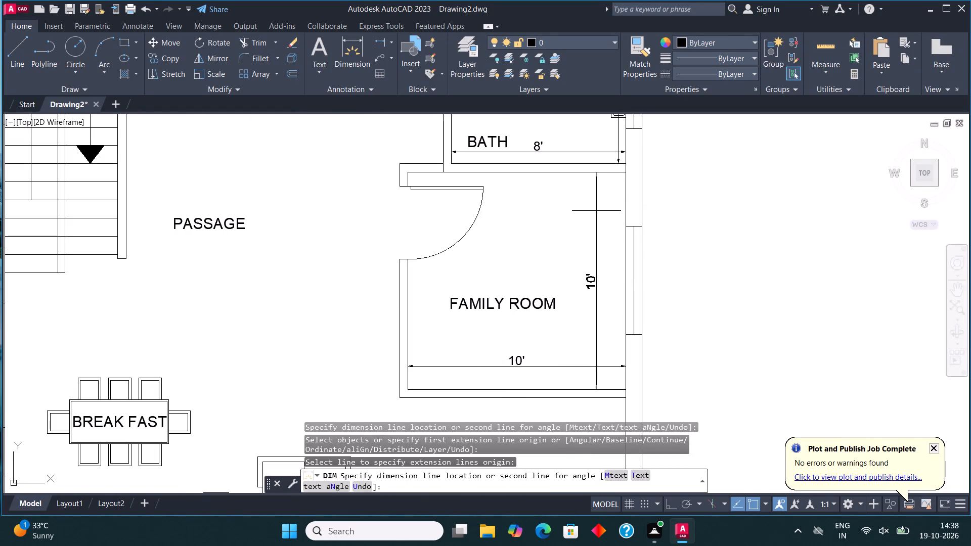
left_click(596, 211)
Dimension the kitchen's inner width from the outer wall to the partition, placing the line between the counter and the KITCHEN label.
scroll(630, 194, "down", 2)
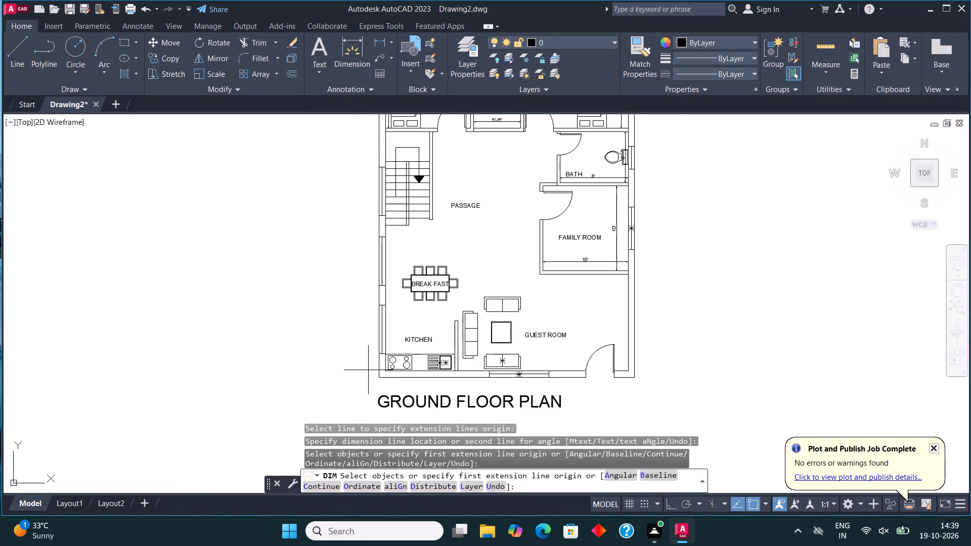
scroll(368, 369, "up", 2)
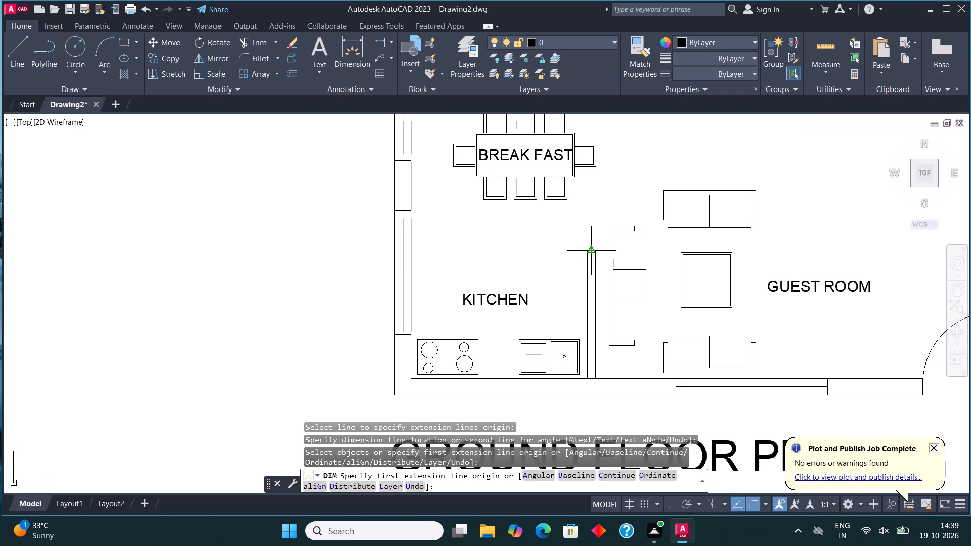
left_click(411, 379)
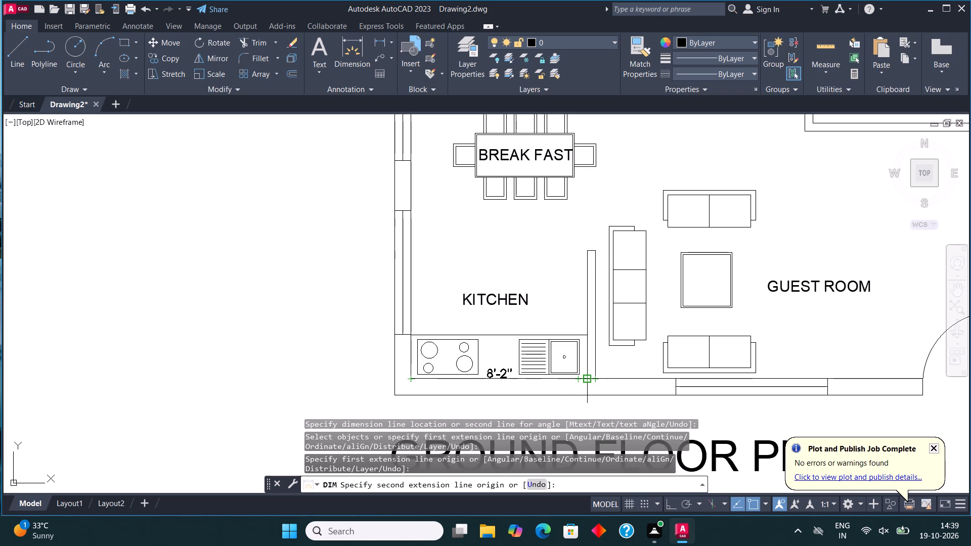
left_click(590, 383)
left_click(579, 320)
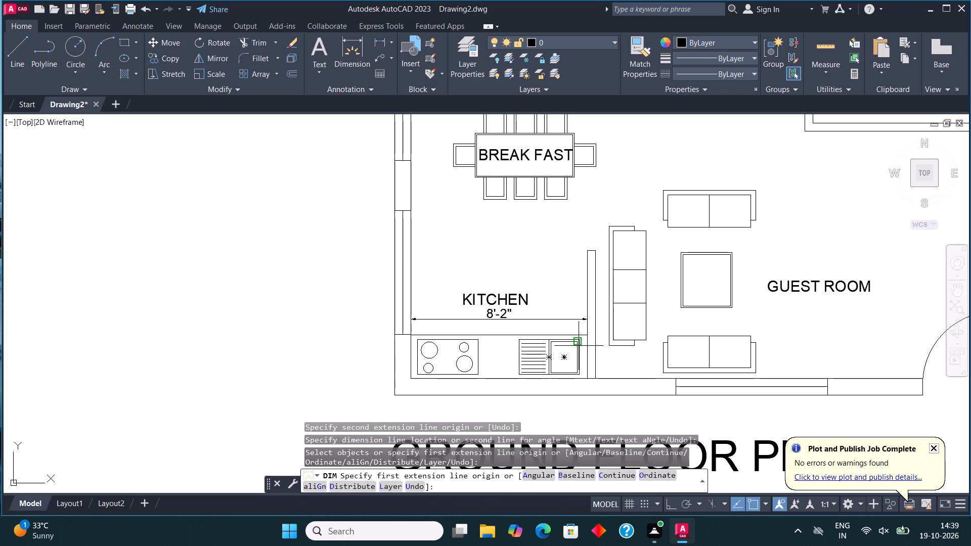
Dimension the guest room's inner width from the kitchen partition to the outer wall, with the line just below the GUEST ROOM label.
middle_click_drag(729, 387, 588, 373)
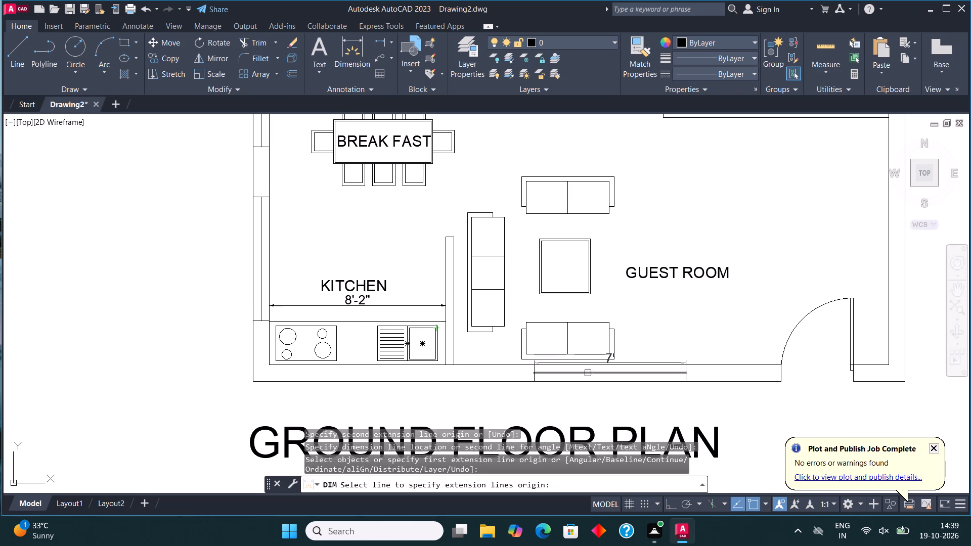
left_click(452, 364)
scroll(500, 371, "down", 1)
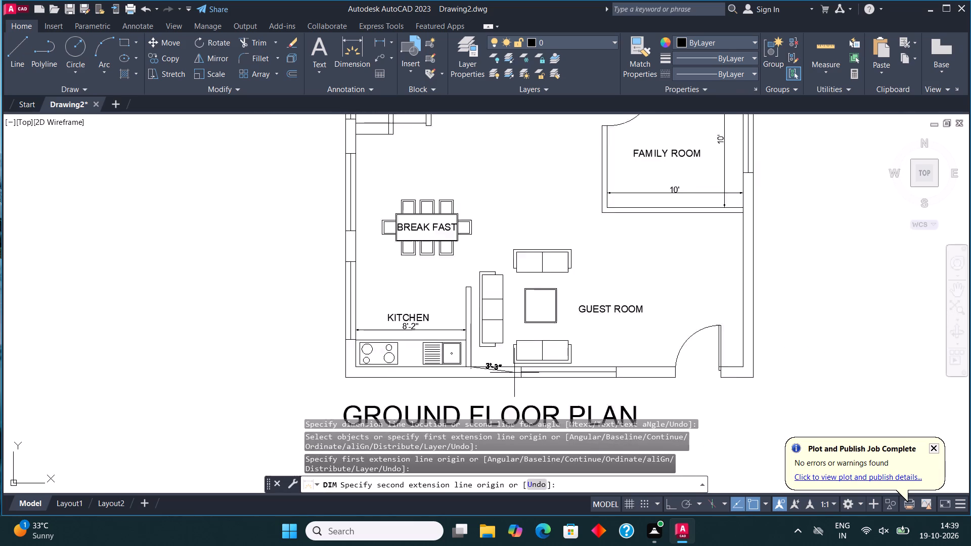
scroll(531, 373, "down", 1)
scroll(674, 374, "up", 2)
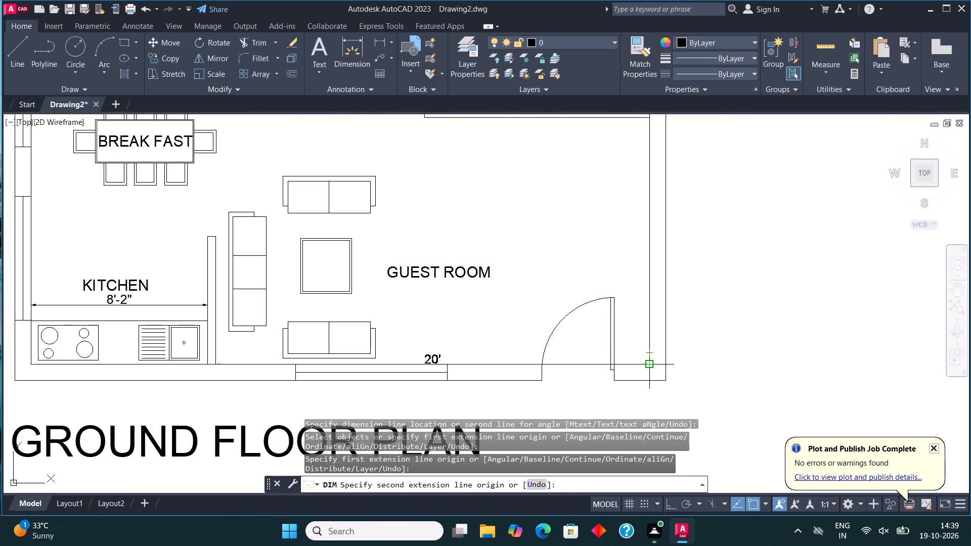
left_click(647, 366)
left_click(658, 305)
Dimension the passage's width from the staircase wall to the lower bathroom's wall, with the line just below the bedroom walls.
scroll(697, 344, "down", 2)
middle_click_drag(504, 254, 540, 419)
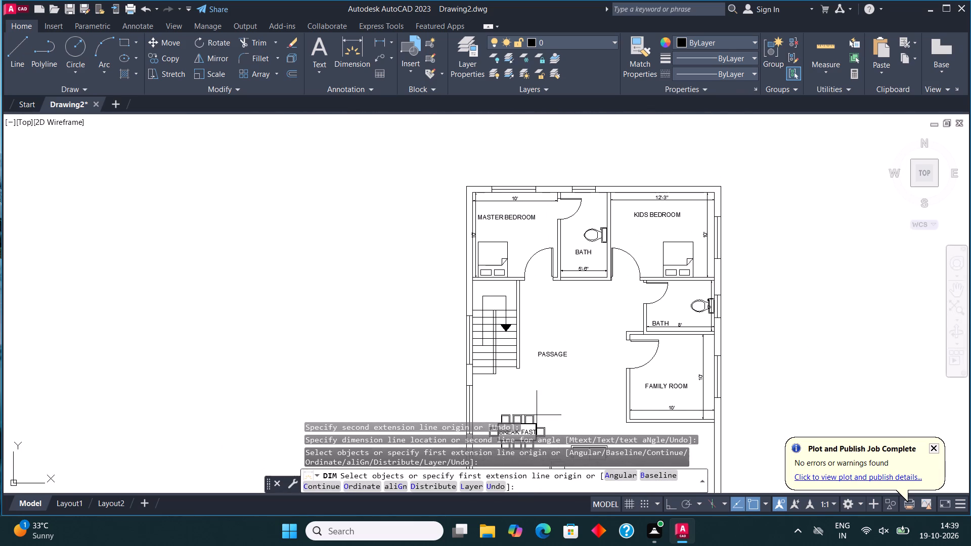
scroll(525, 276, "up", 3)
left_click(500, 294)
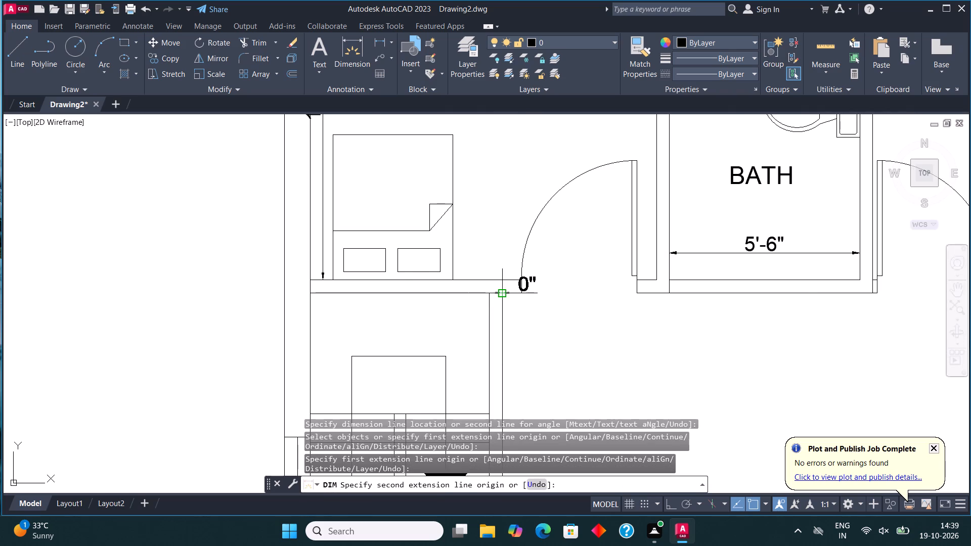
scroll(508, 298, "down", 1)
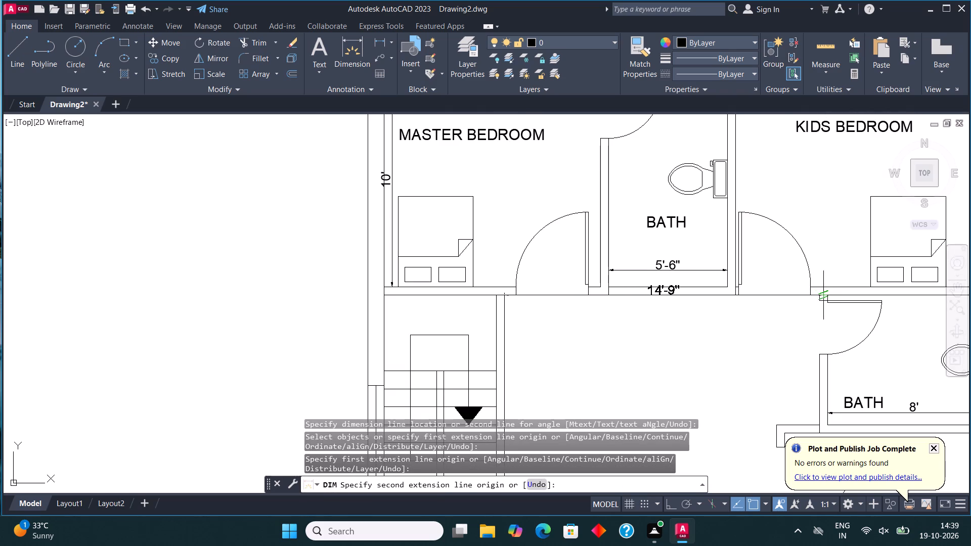
scroll(818, 292, "up", 3)
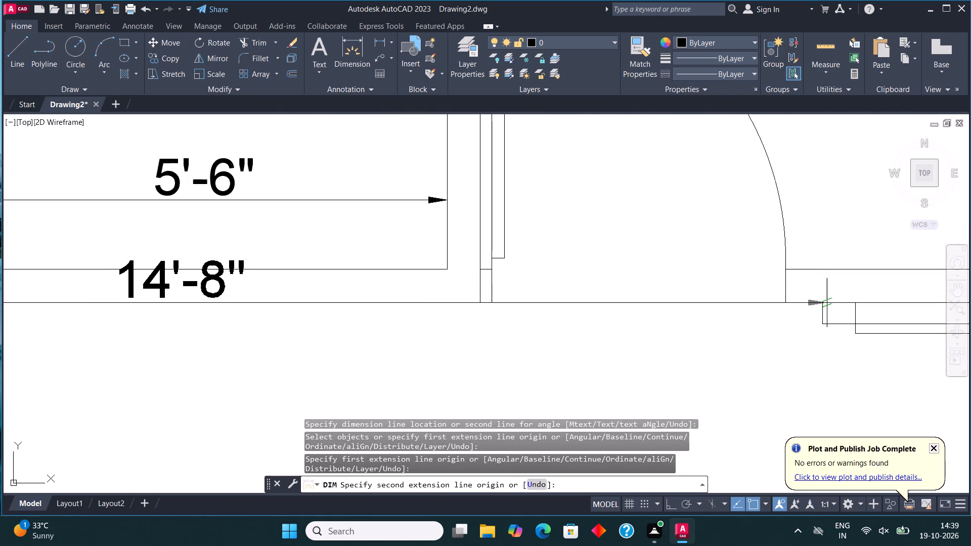
left_click(820, 304)
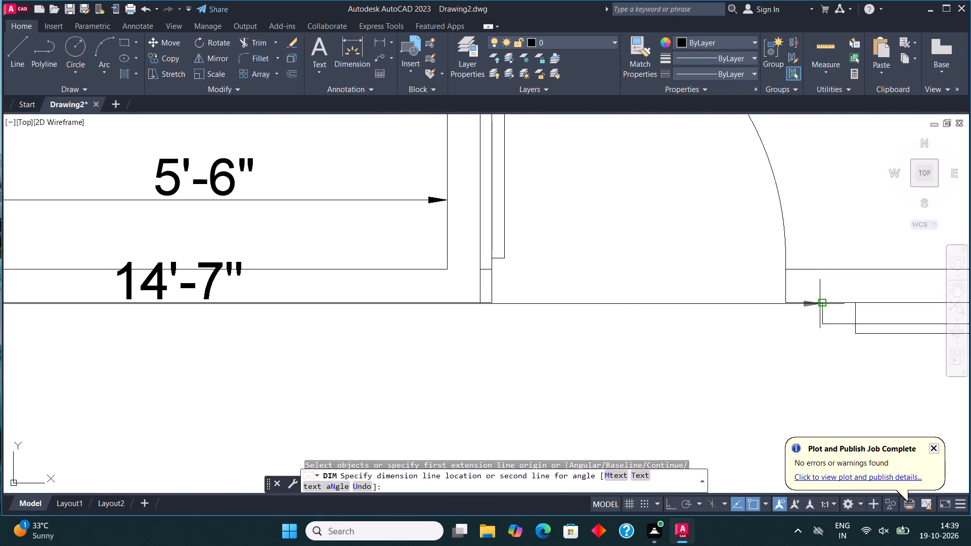
scroll(820, 303, "down", 3)
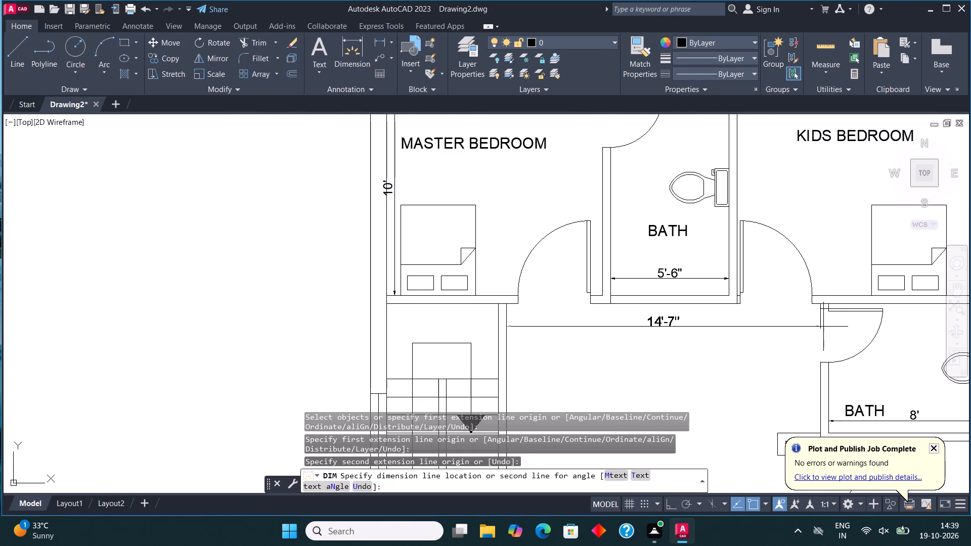
left_click(823, 327)
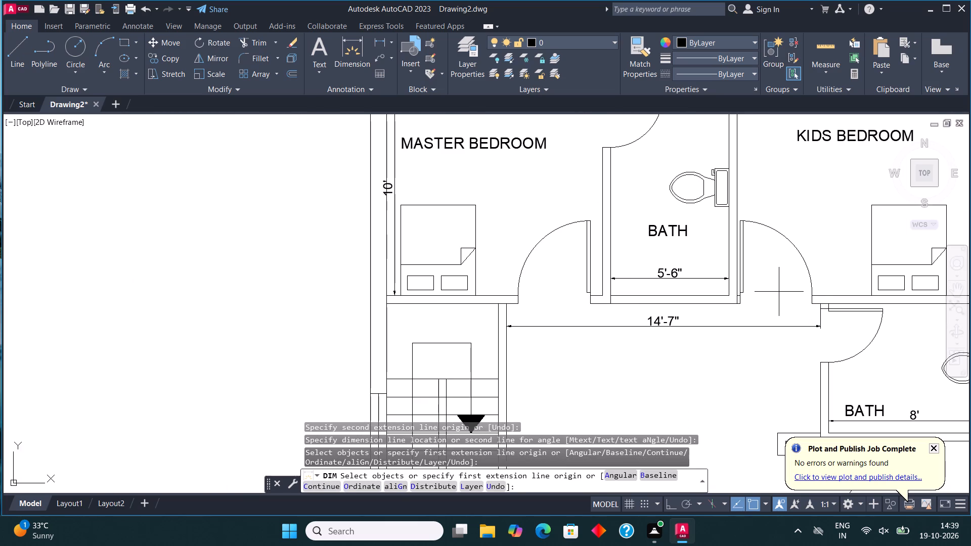
Dimension the house's overall outer width along the top wall, with the dimension line just above the plan.
scroll(781, 295, "down", 2)
middle_click_drag(777, 303, 758, 292)
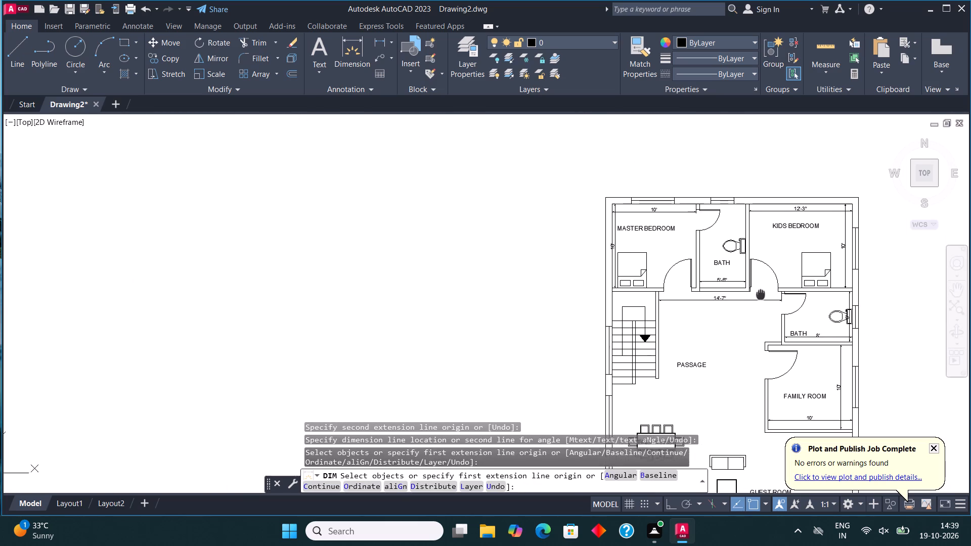
middle_click_drag(758, 292, 698, 272)
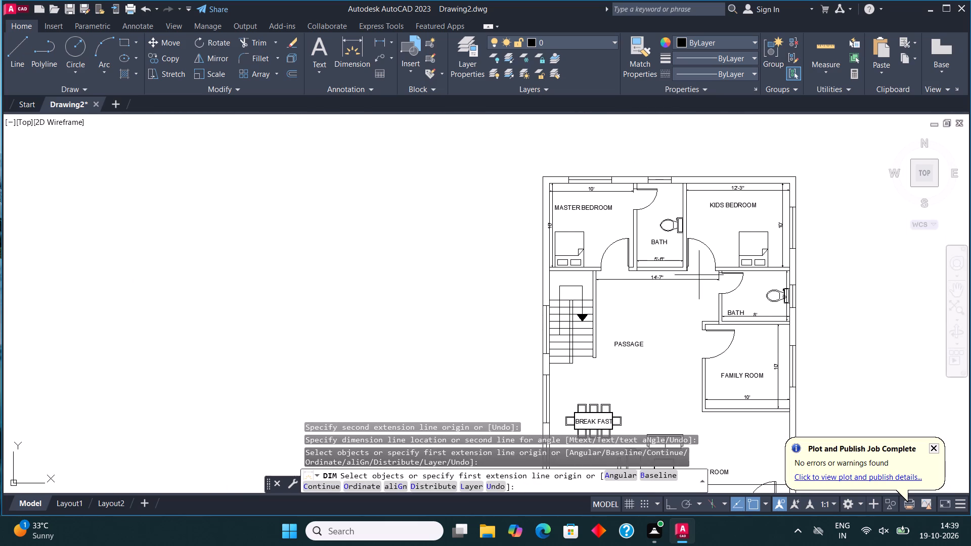
scroll(705, 301, "down", 1)
scroll(690, 147, "up", 2)
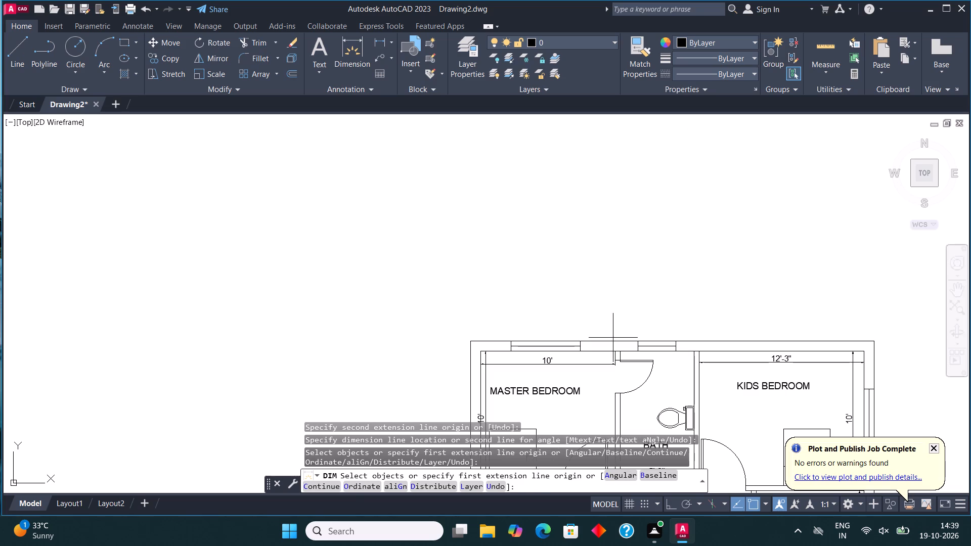
left_click(613, 340)
left_click(616, 316)
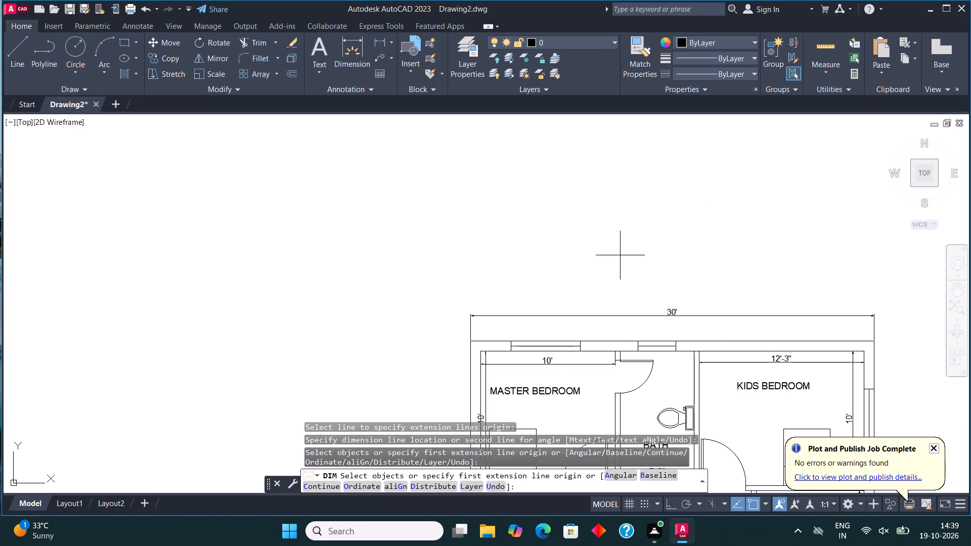
Dimension the house's overall outer height between the left wall's lower and upper corners, with the line outside the plan, and finish dimensioning.
scroll(621, 255, "down", 2)
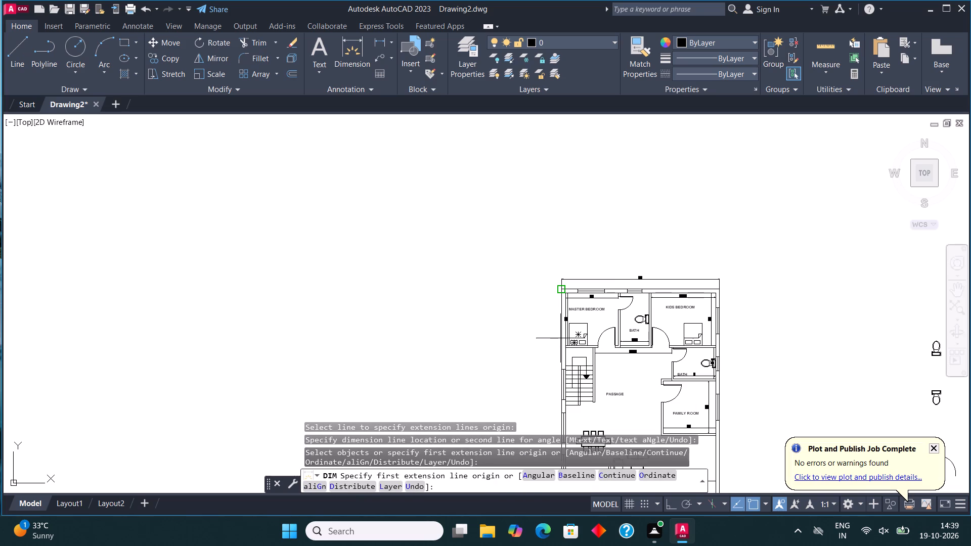
scroll(574, 280, "down", 3)
scroll(576, 340, "up", 4)
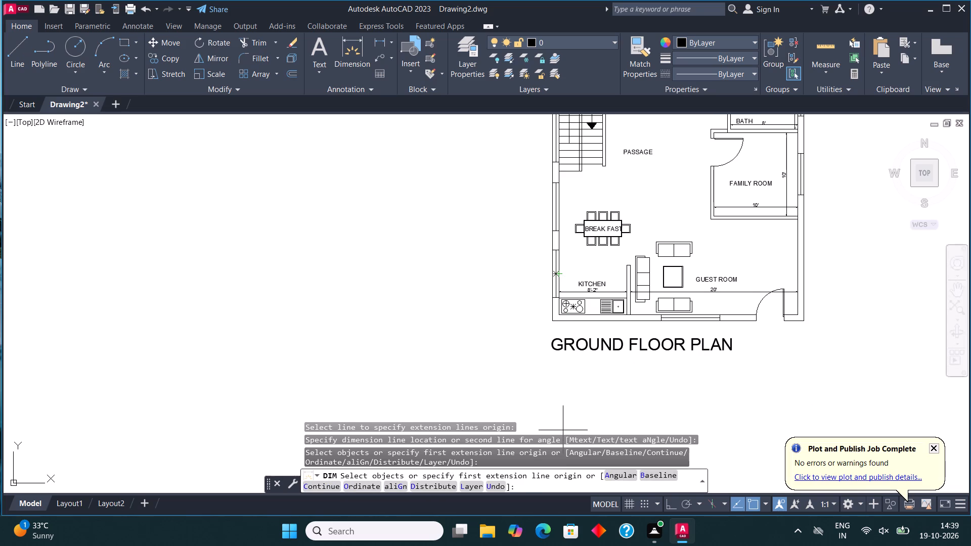
middle_click_drag(563, 430, 565, 470)
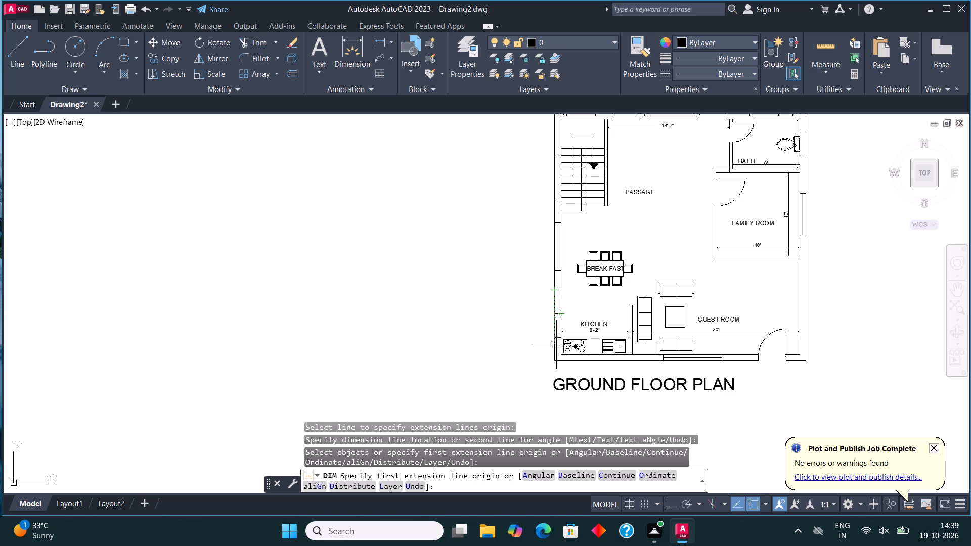
left_click(554, 360)
scroll(551, 349, "down", 2)
scroll(539, 181, "up", 1)
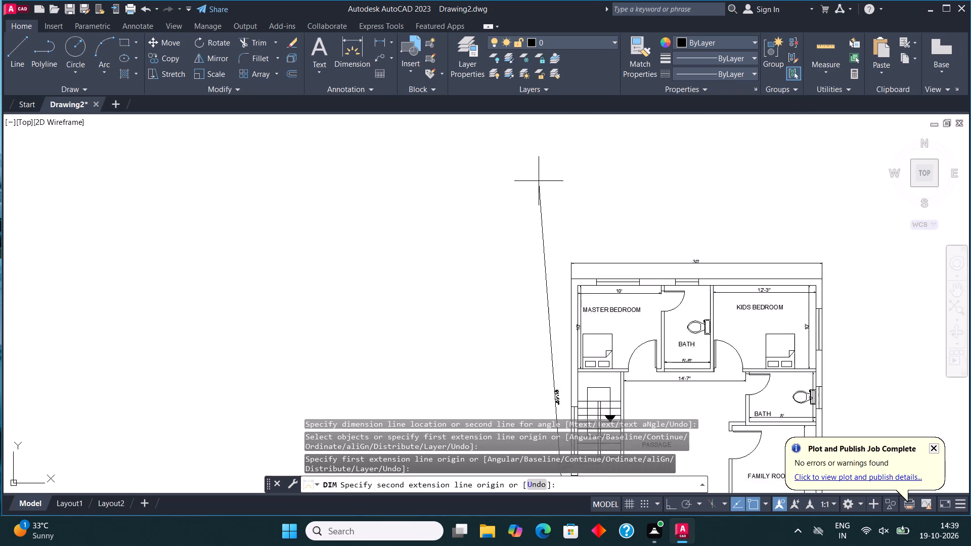
scroll(539, 181, "up", 2)
left_click(591, 338)
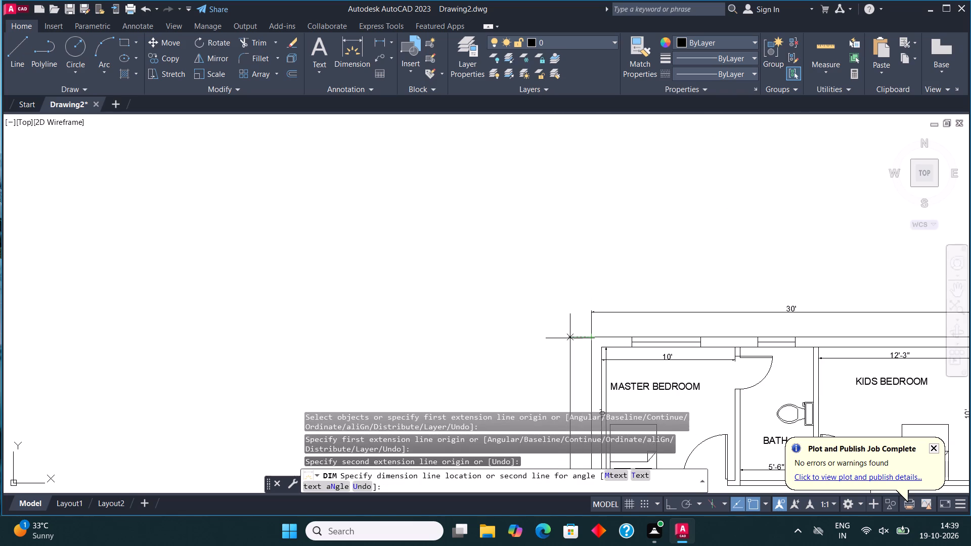
left_click(565, 340)
scroll(633, 237, "down", 3)
scroll(631, 317, "up", 4)
scroll(618, 303, "down", 4)
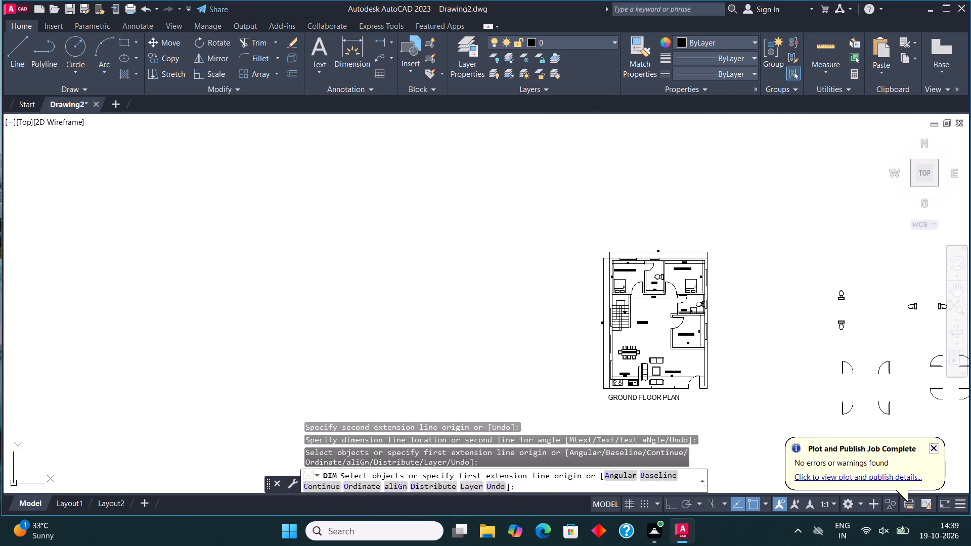
scroll(679, 342, "up", 2)
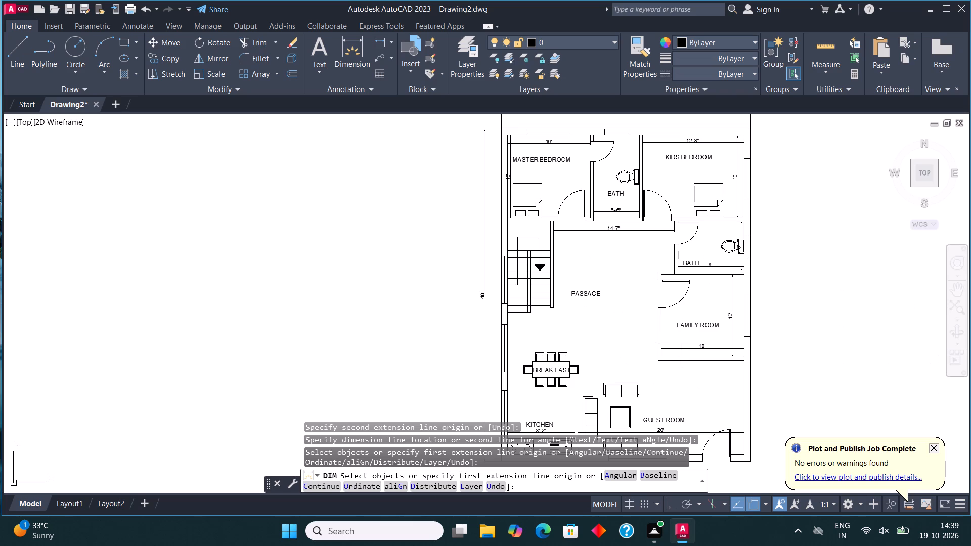
key("Escape")
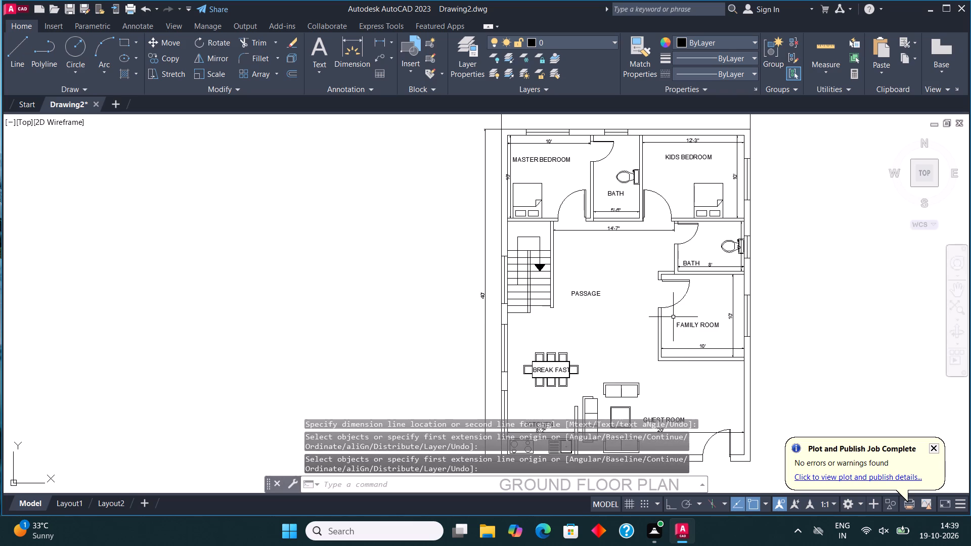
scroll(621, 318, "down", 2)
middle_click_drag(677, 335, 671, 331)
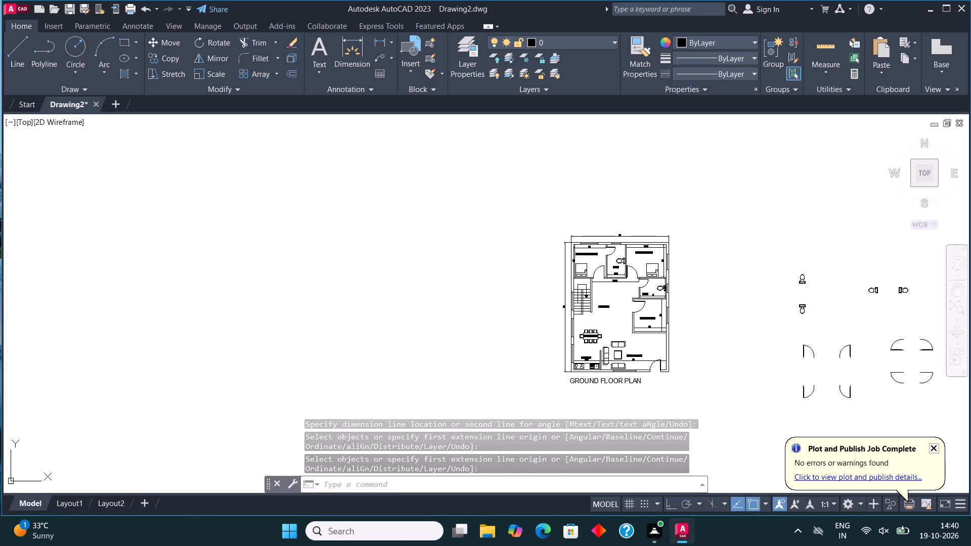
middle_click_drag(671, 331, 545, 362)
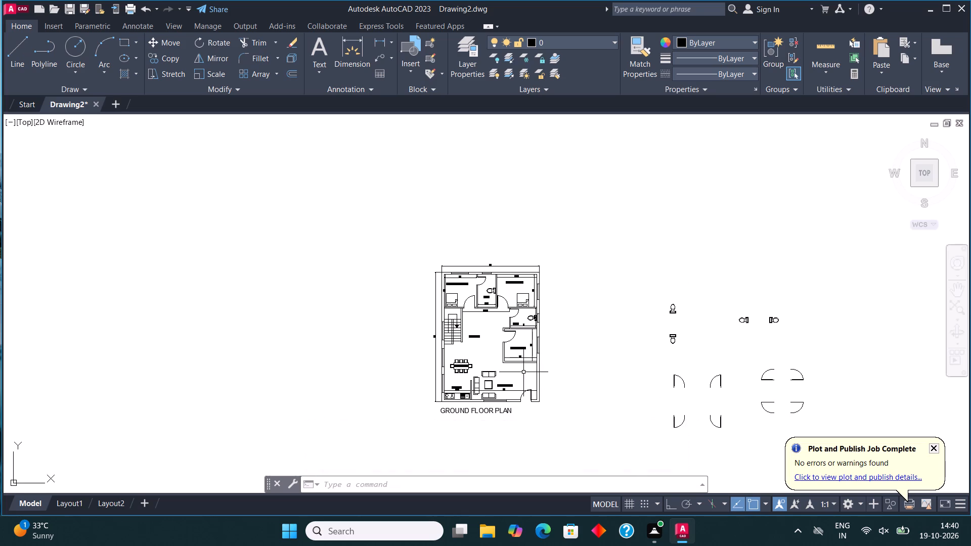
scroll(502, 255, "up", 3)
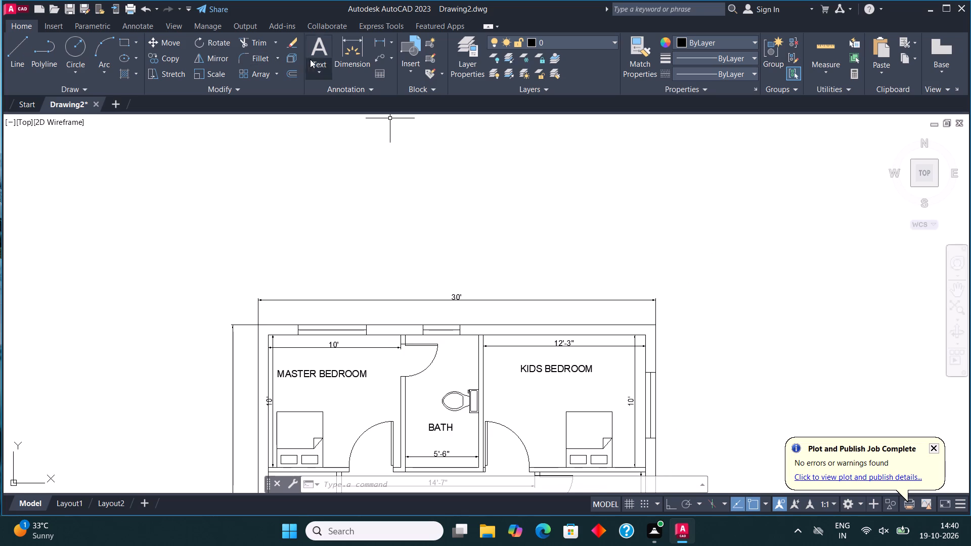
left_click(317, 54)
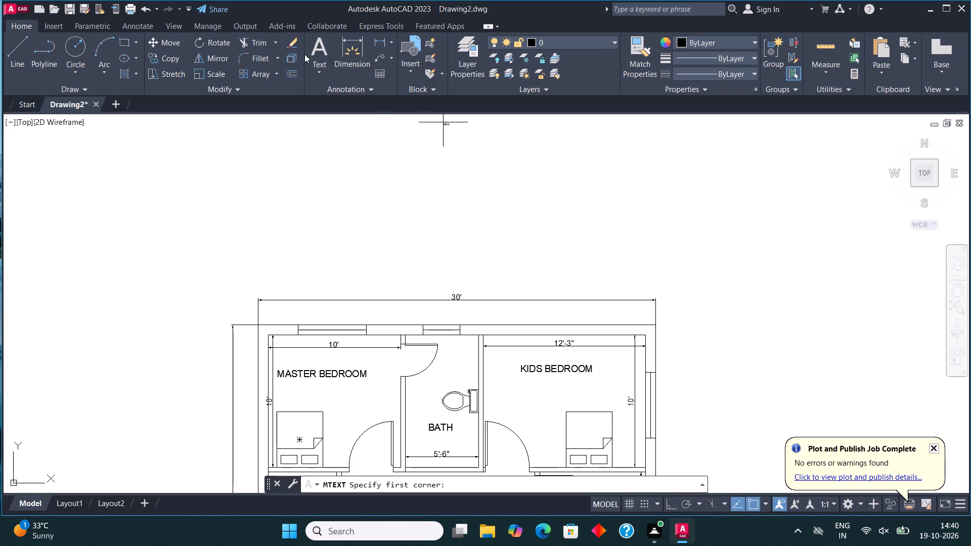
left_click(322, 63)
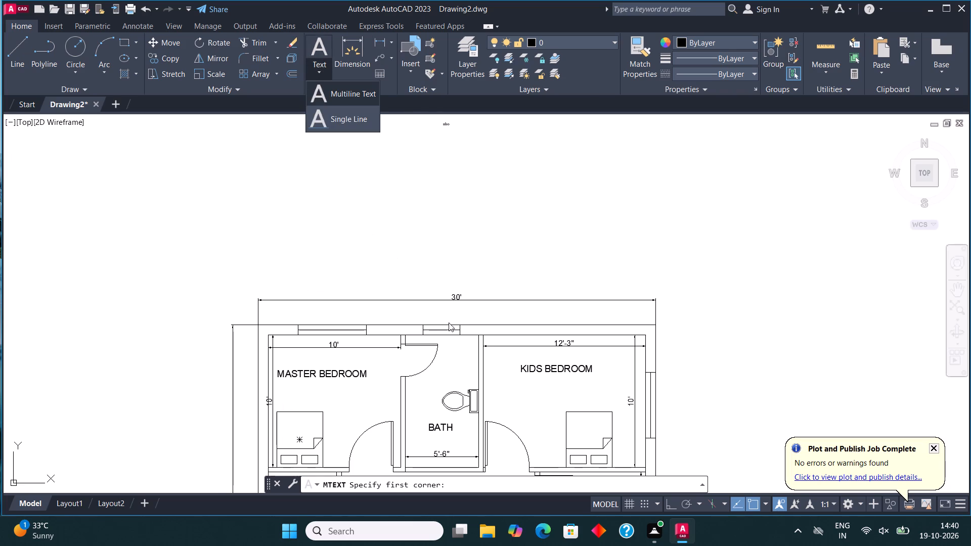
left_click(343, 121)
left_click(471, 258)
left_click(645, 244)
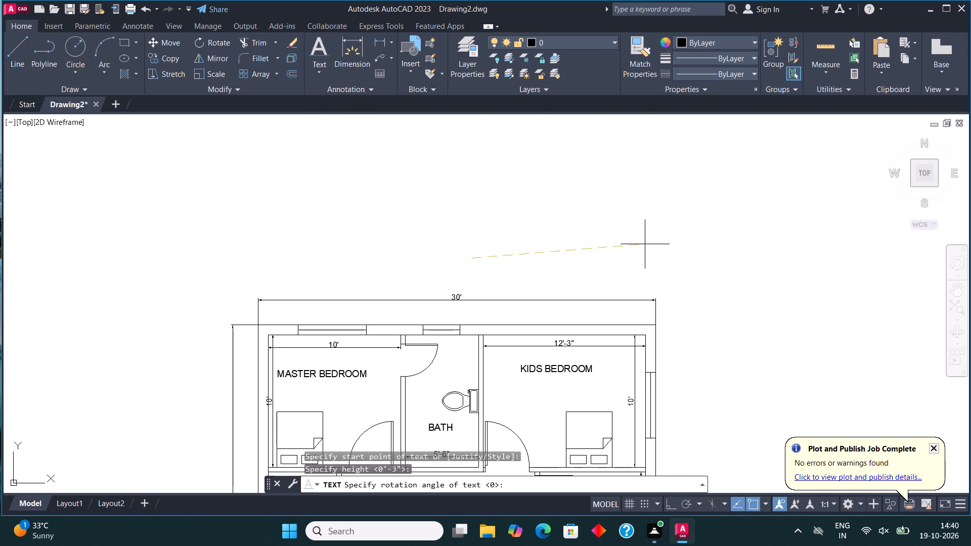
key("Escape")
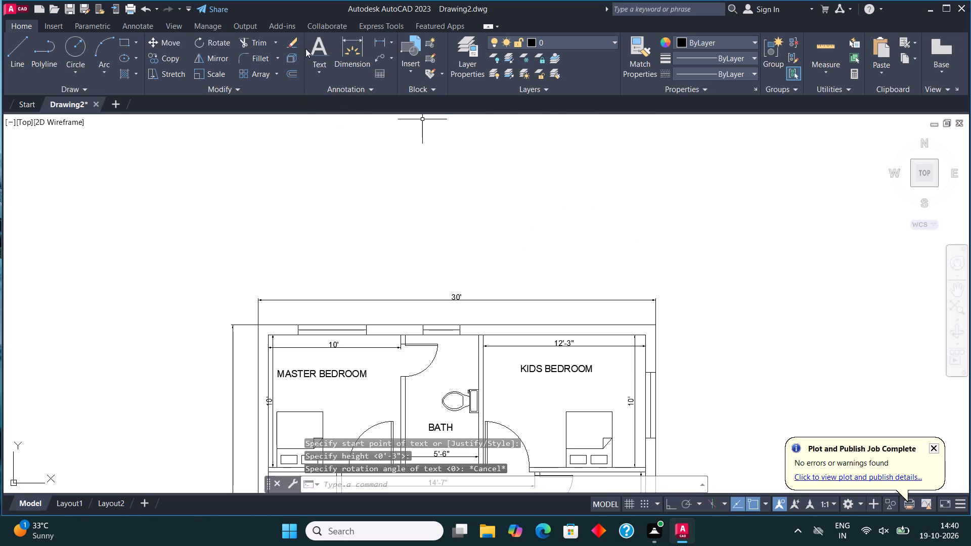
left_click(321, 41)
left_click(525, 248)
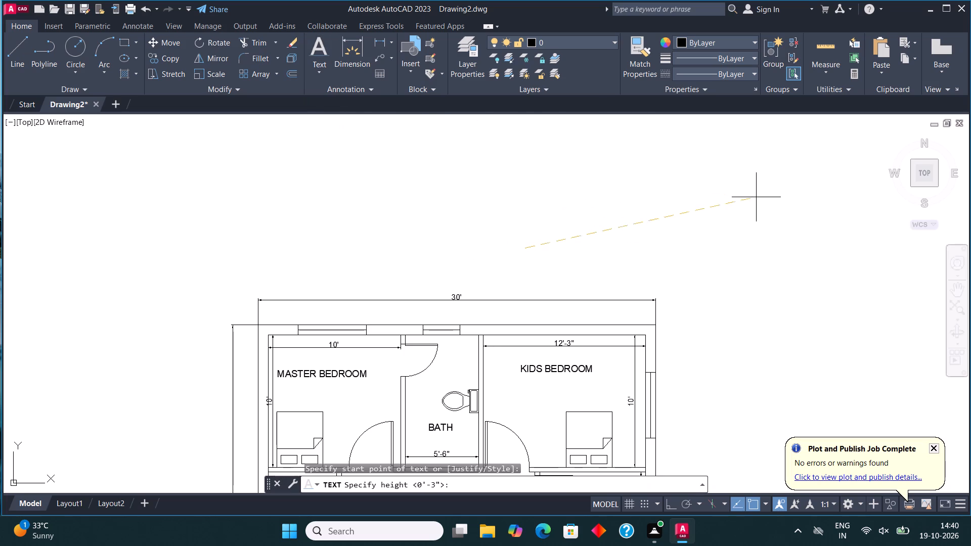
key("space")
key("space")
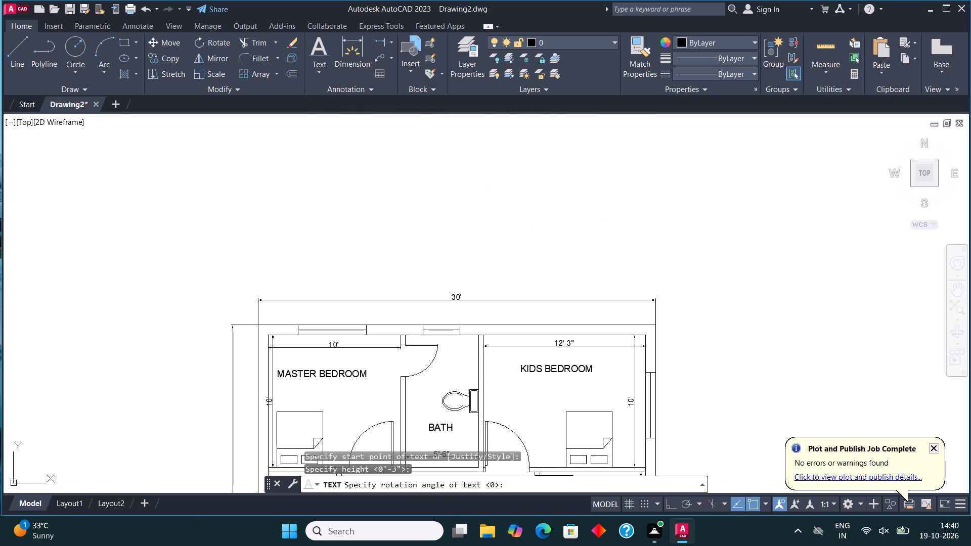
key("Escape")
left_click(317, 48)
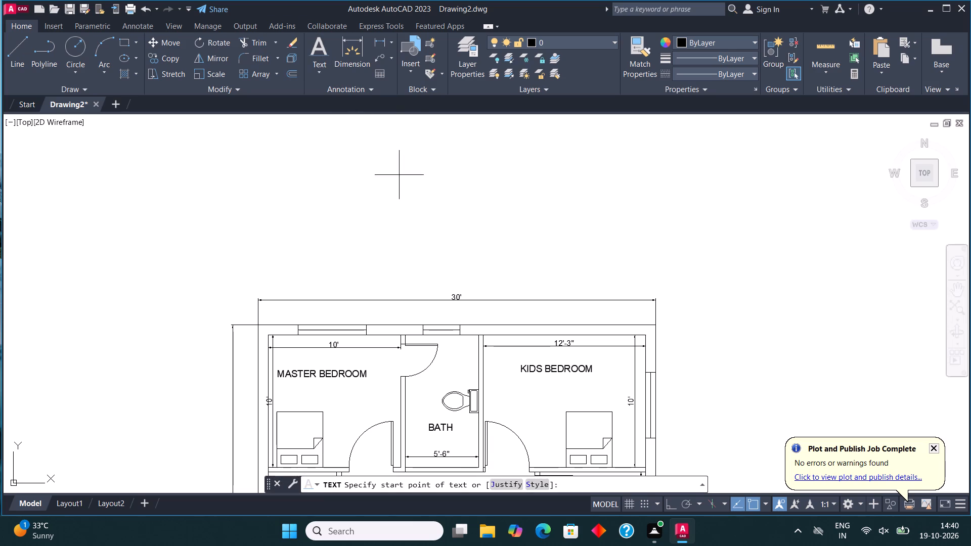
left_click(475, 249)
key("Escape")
Add the multiline text EAST FACING HOUSE in the empty space above the floor plan.
left_click(308, 50)
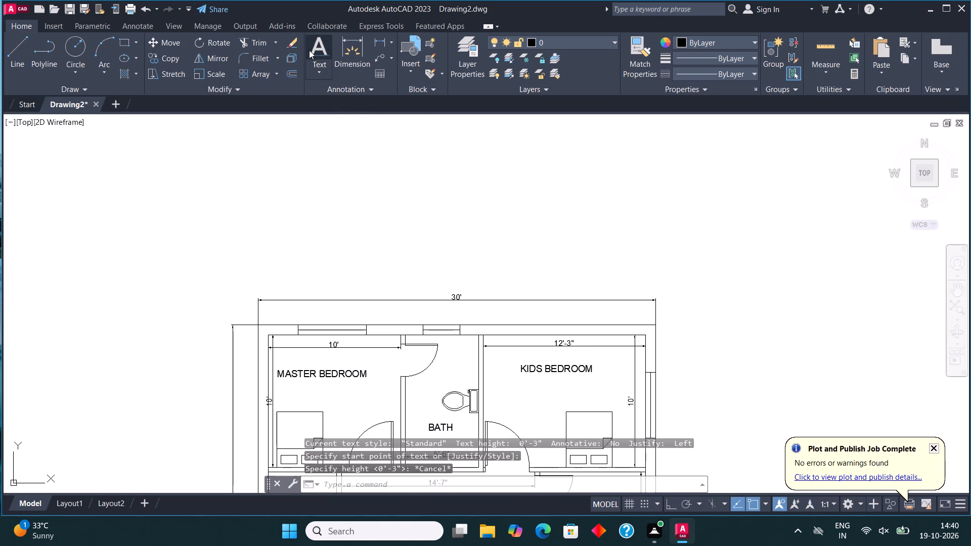
left_click(324, 43)
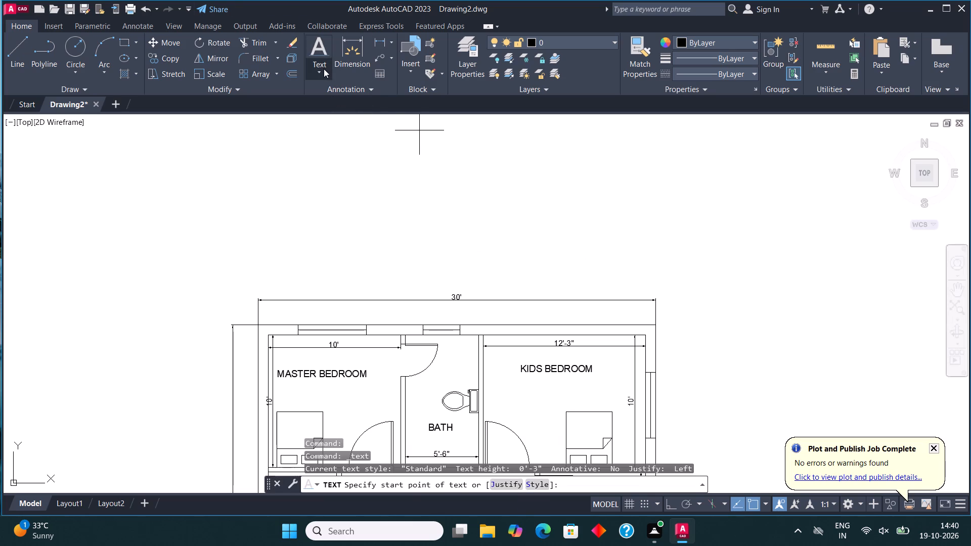
left_click(324, 69)
left_click(340, 95)
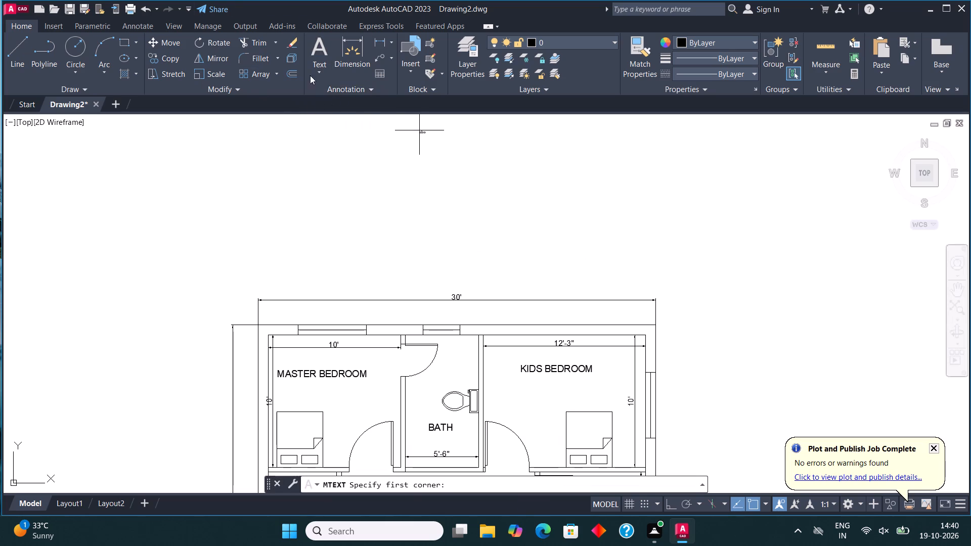
left_click(466, 217)
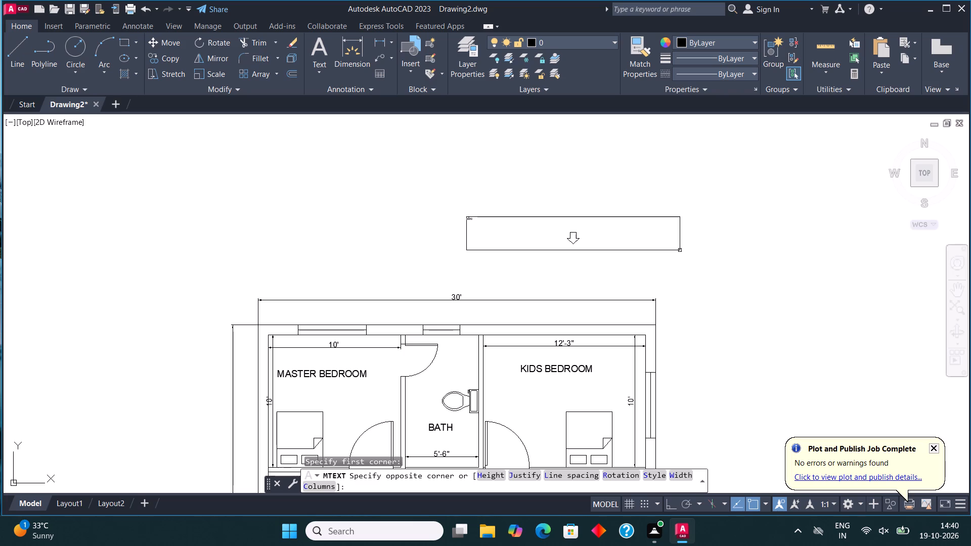
left_click(689, 240)
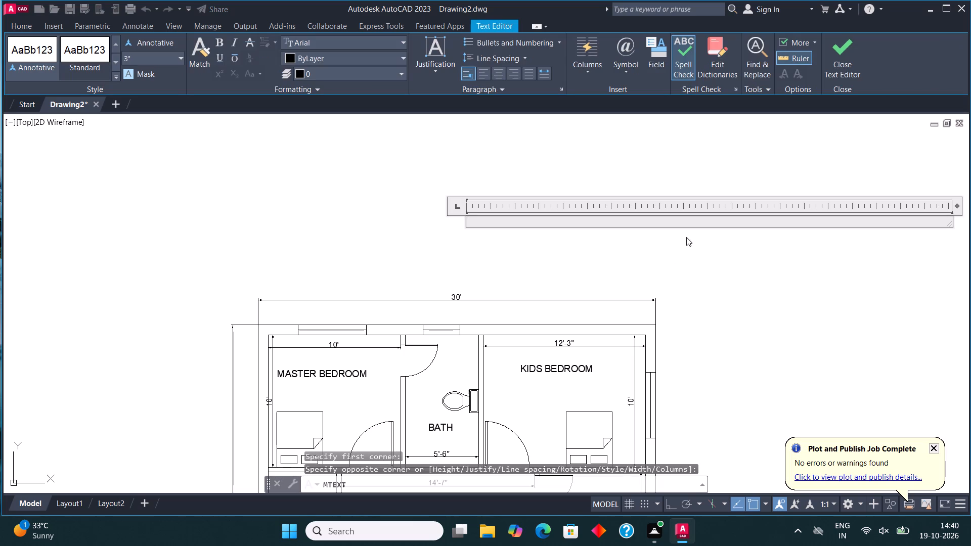
type("EAST FA")
type("CING HOUSE")
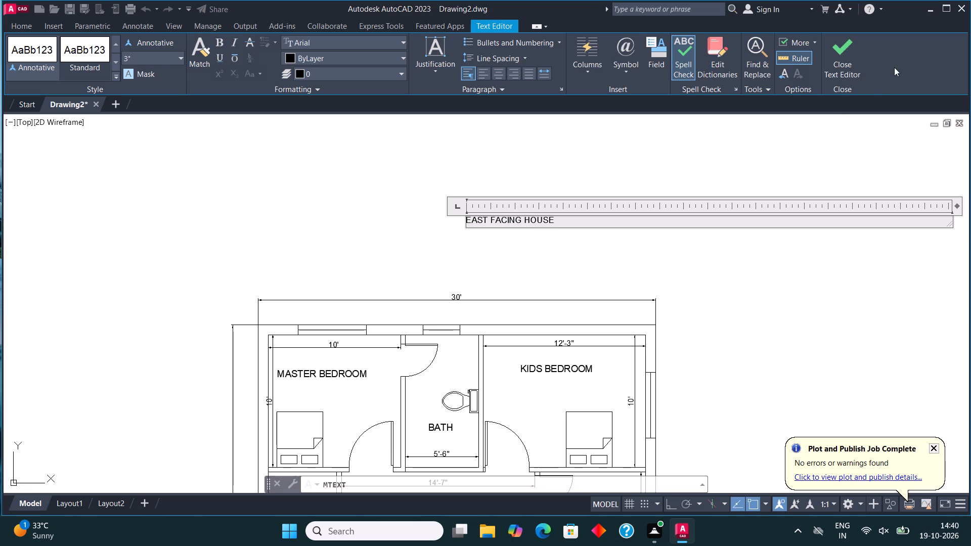
left_click(830, 52)
Scale up the EAST FACING HOUSE text from its upper-left corner until it is clearly larger than the room labels.
left_click(483, 236)
left_click(468, 183)
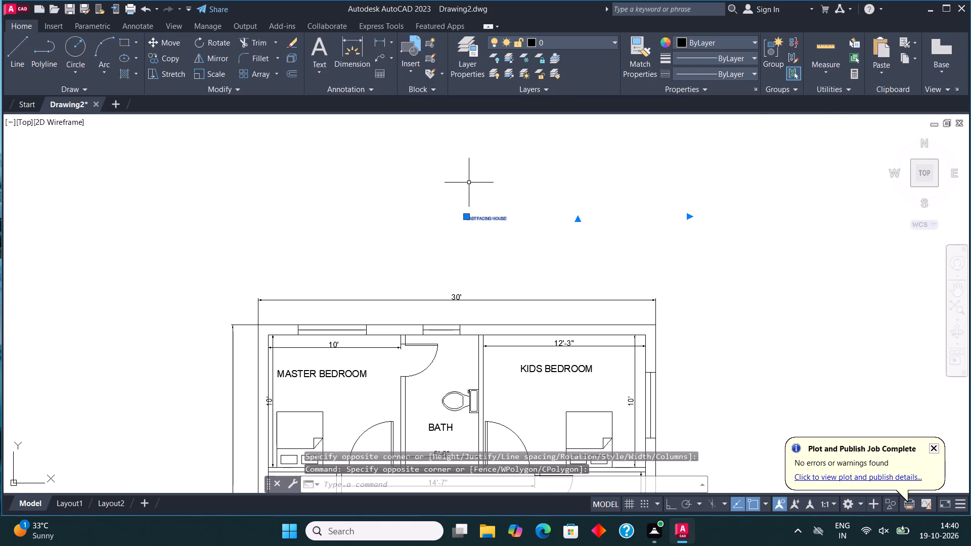
left_click(212, 77)
left_click(464, 221)
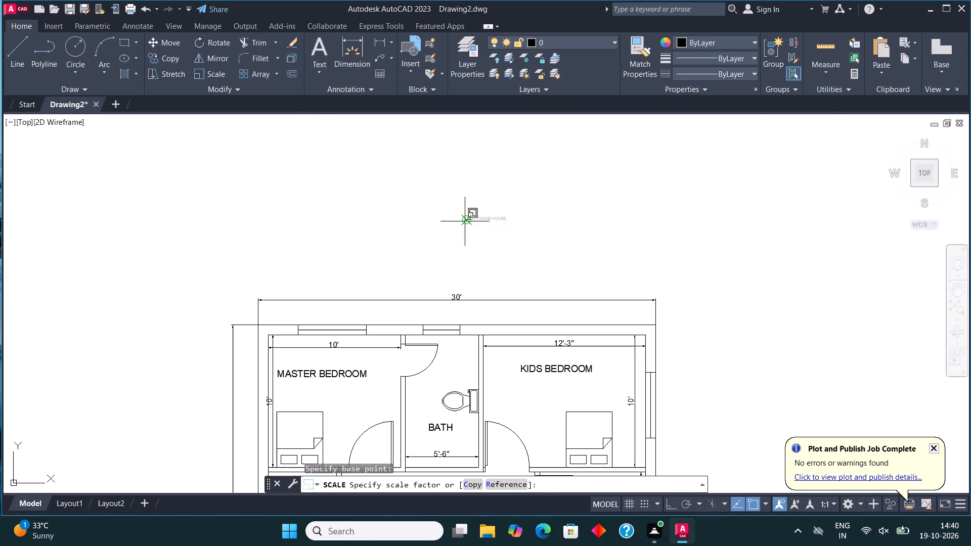
left_click(868, 250)
scroll(556, 261, "down", 3)
scroll(563, 259, "up", 1)
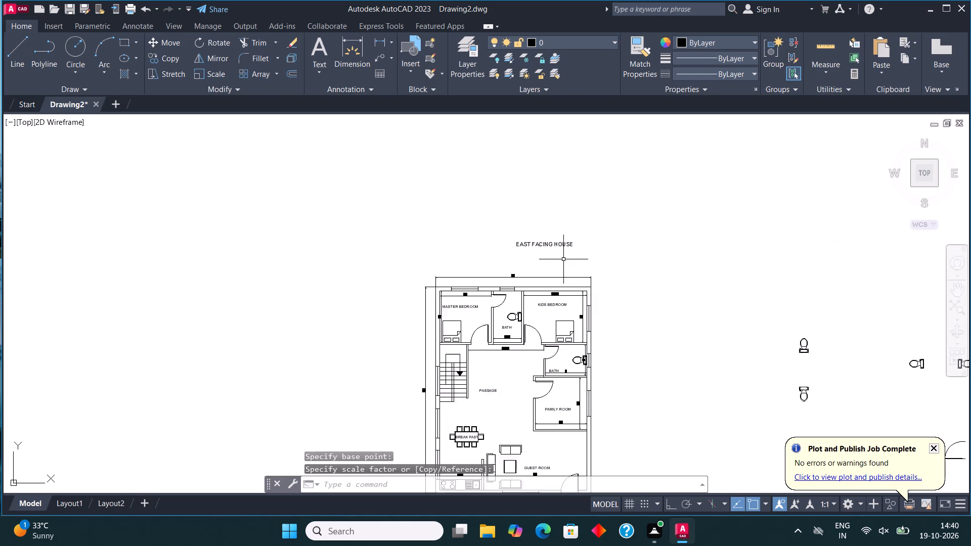
Move the EAST FACING HOUSE text to just above the overall width dimension, near the plan's upper-right corner.
scroll(563, 259, "up", 2)
left_click_drag(537, 237, 527, 222)
left_click(495, 192)
left_click(176, 50)
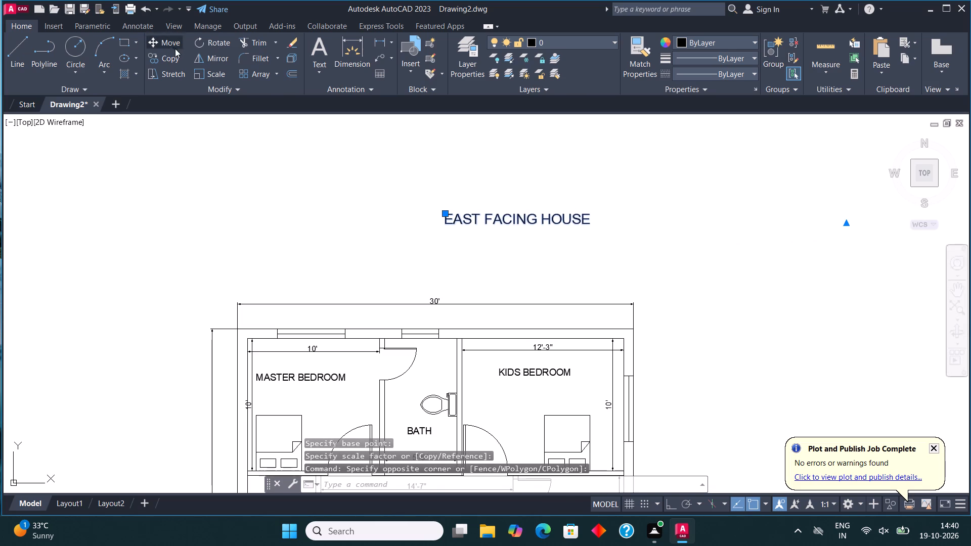
left_click(169, 40)
left_click(487, 212)
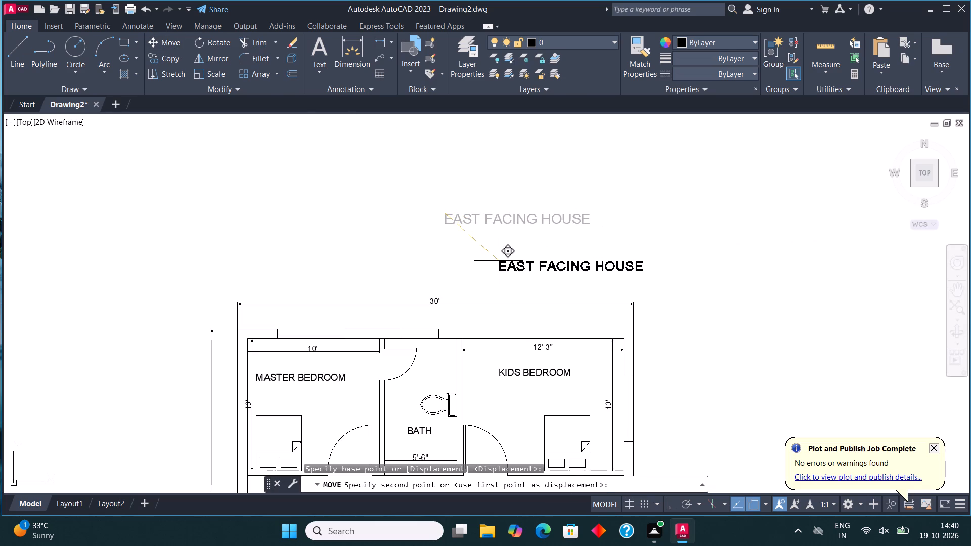
left_click(507, 267)
scroll(489, 244, "down", 3)
middle_click_drag(514, 283, 407, 248)
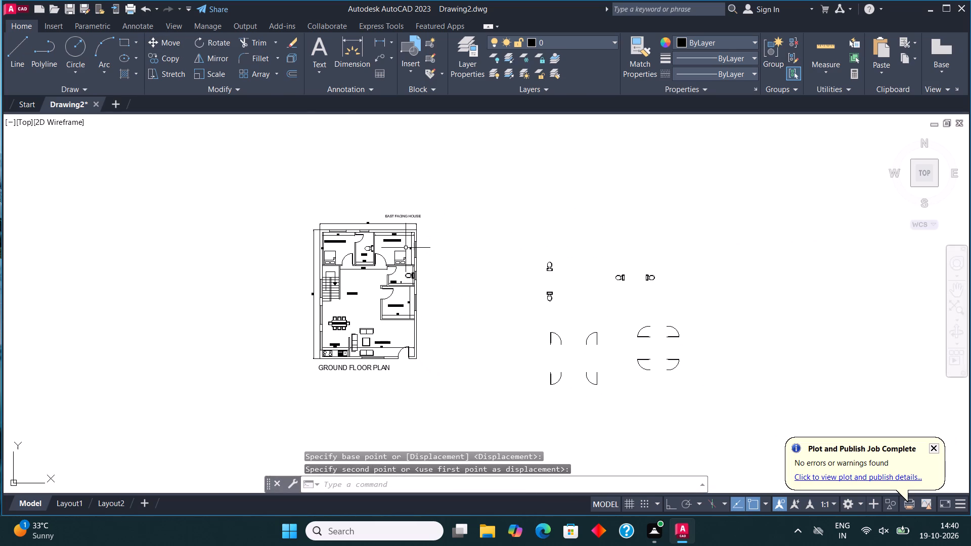
Move all the spare door and toilet symbols from the plan's right side to the empty area on its left.
left_click_drag(782, 413, 775, 408)
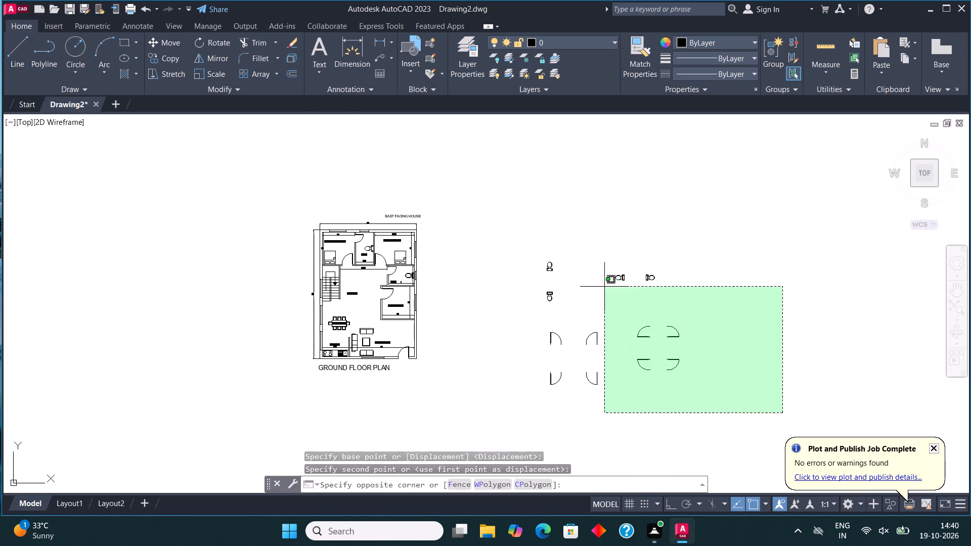
left_click(508, 199)
left_click(179, 43)
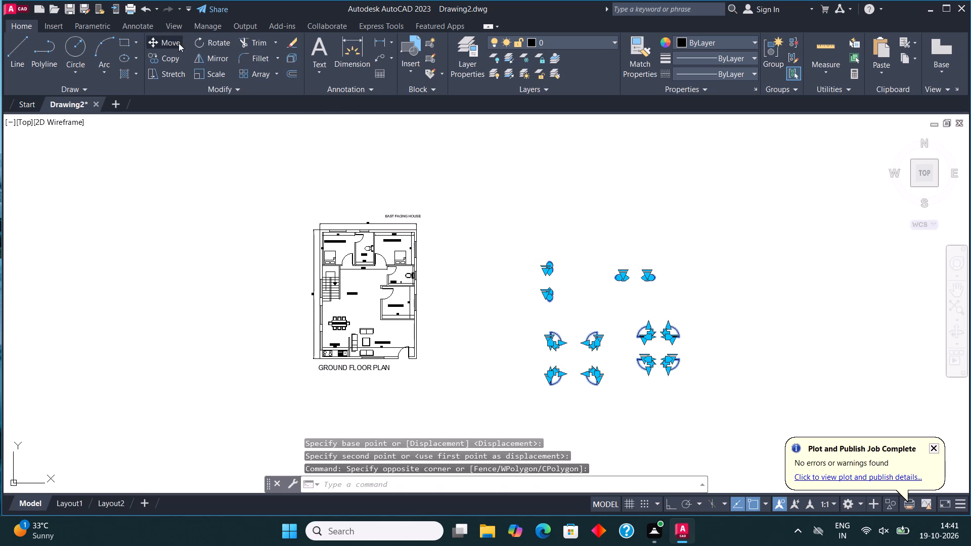
left_click_drag(614, 334, 602, 328)
left_click(197, 332)
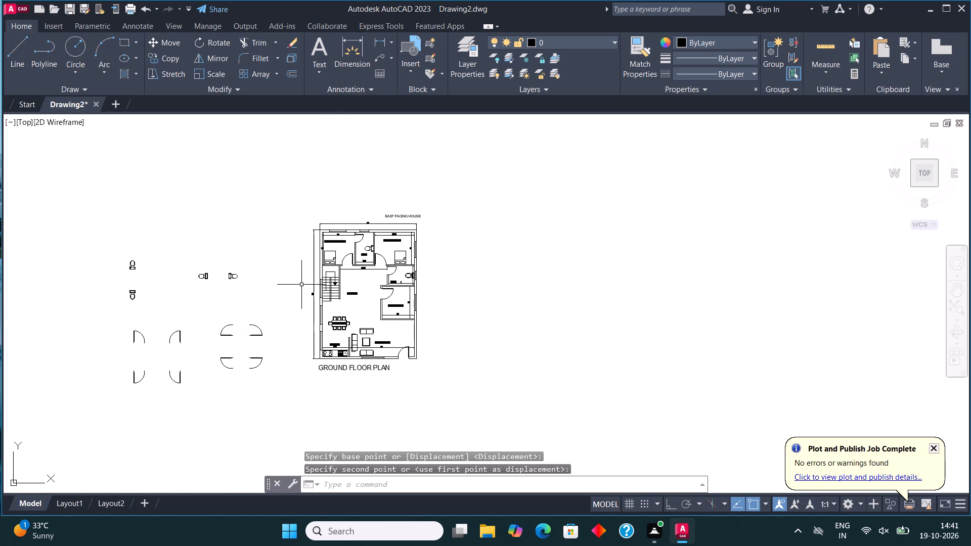
Draw a 30' horizontal line about 5' to the right of the house, level with its top outer wall, with ortho on.
middle_click_drag(369, 312, 431, 351)
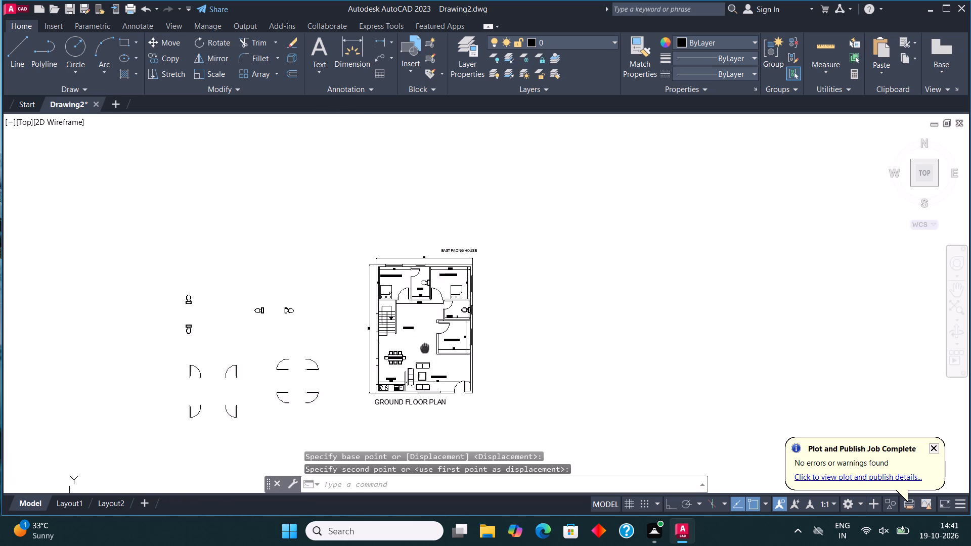
middle_click_drag(431, 351, 442, 370)
scroll(392, 297, "up", 3)
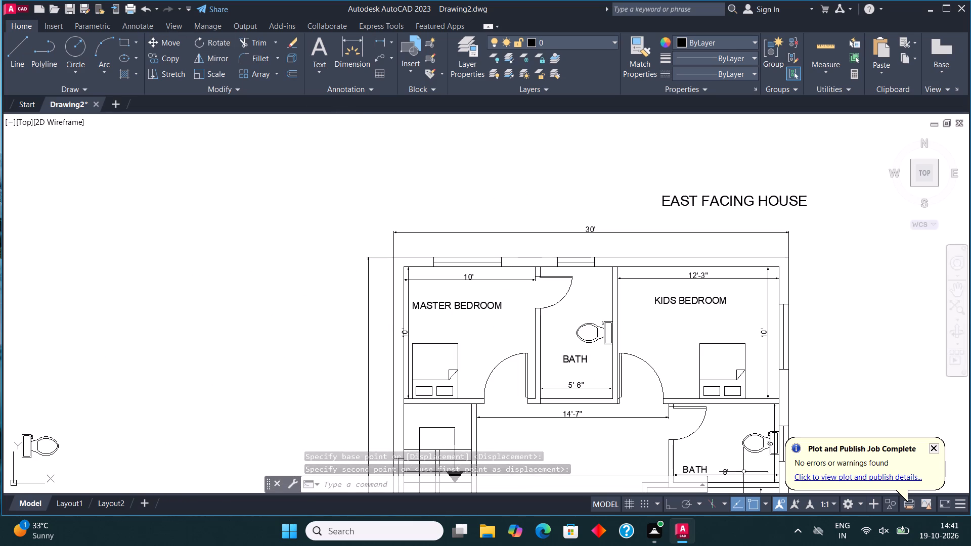
scroll(401, 276, "down", 2)
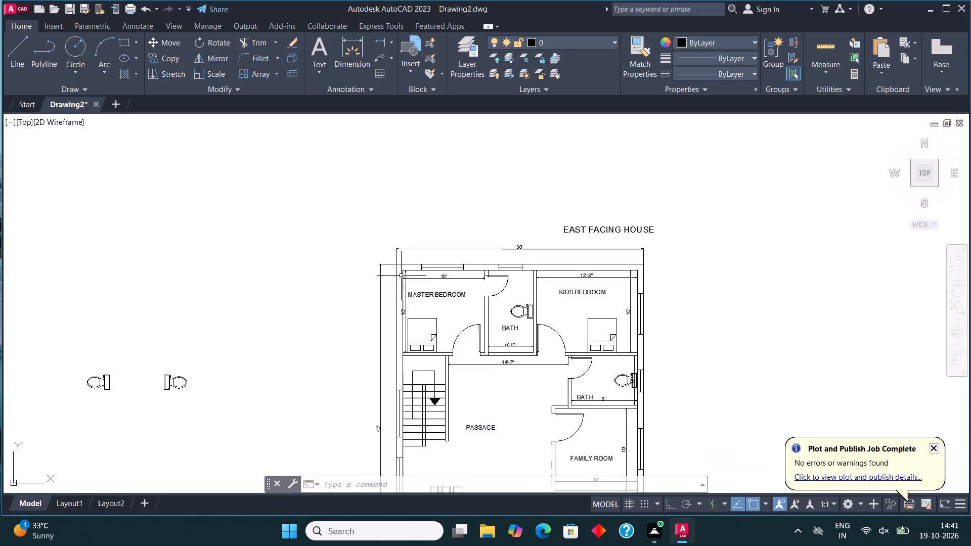
middle_click_drag(596, 321, 528, 283)
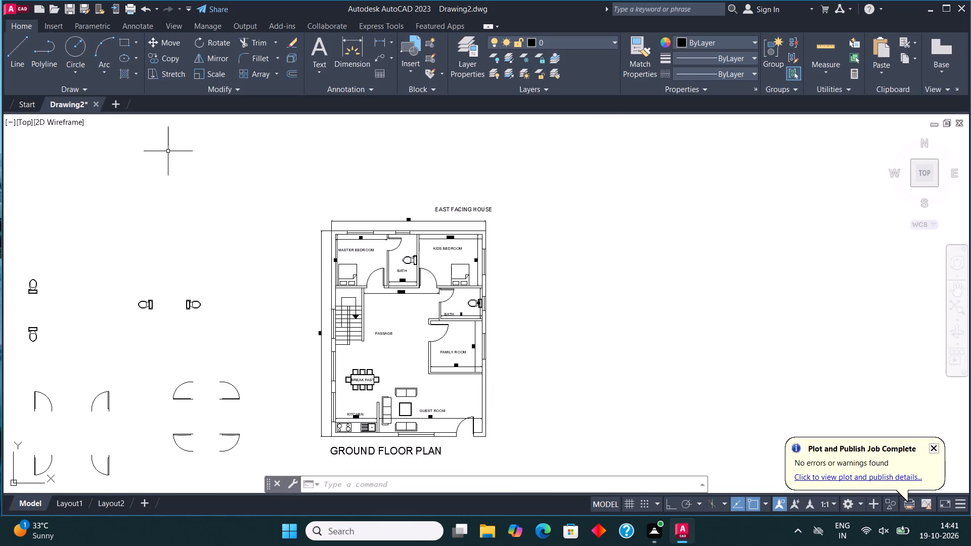
left_click(27, 54)
scroll(532, 222, "up", 3)
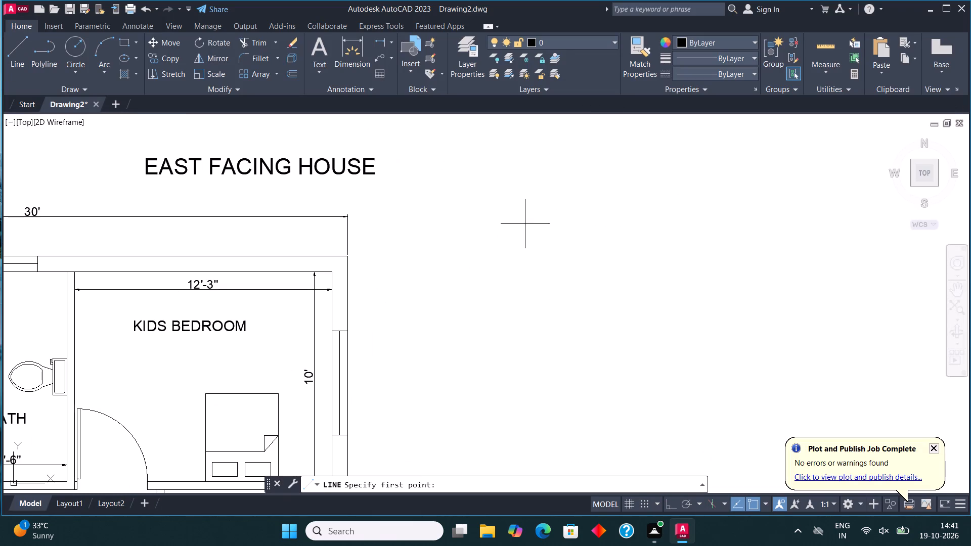
left_click(458, 259)
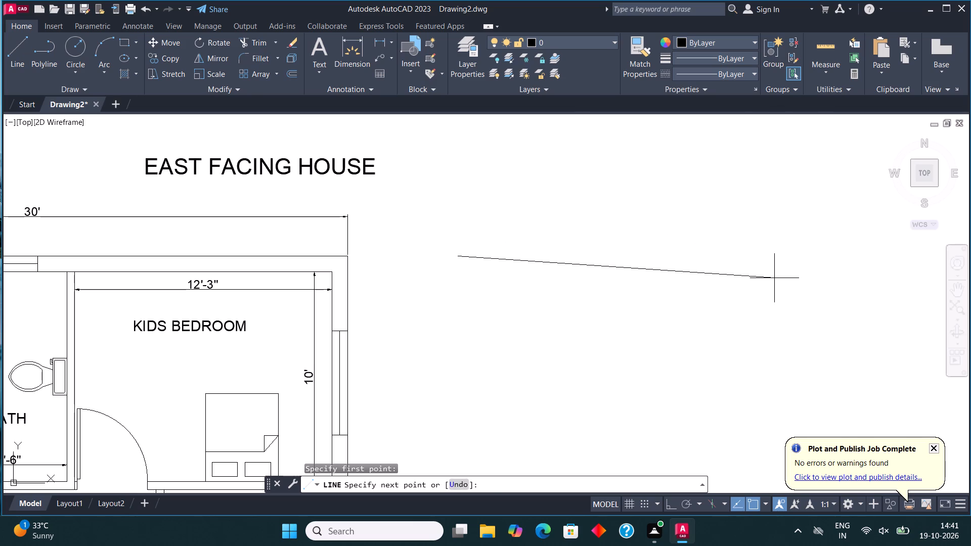
key("F8")
type("30'")
key("Return")
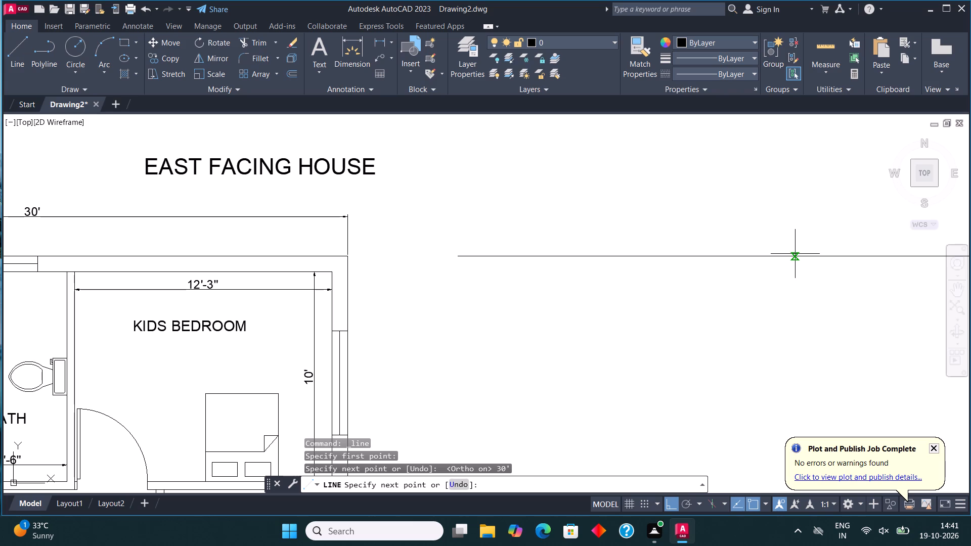
Continue the line 40' down and 30' back, and close it at its start point to complete a 30' by 40' outline.
scroll(777, 299, "down", 4)
middle_click_drag(824, 309, 808, 309)
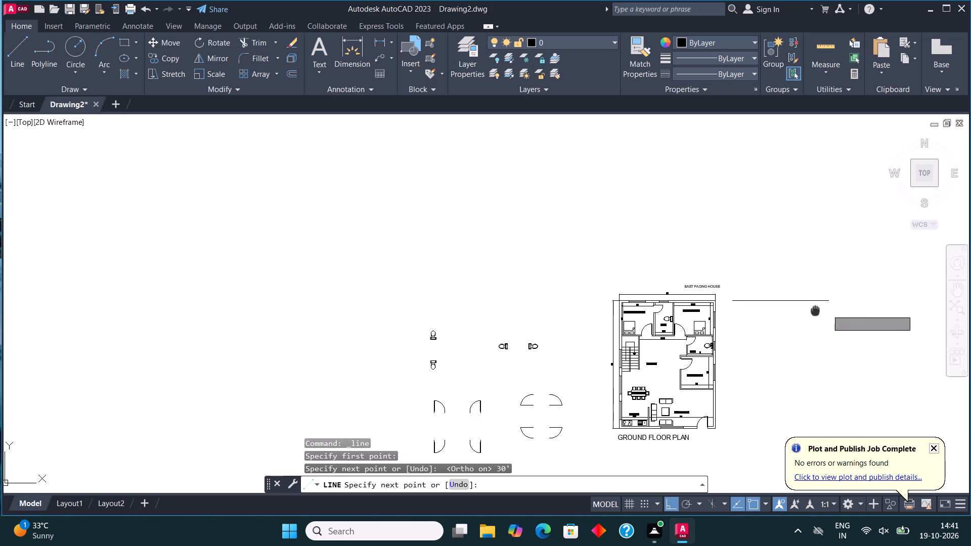
middle_click_drag(808, 309, 776, 312)
scroll(779, 315, "up", 2)
type("40'")
key("Return")
scroll(783, 339, "down", 3)
scroll(777, 378, "up", 1)
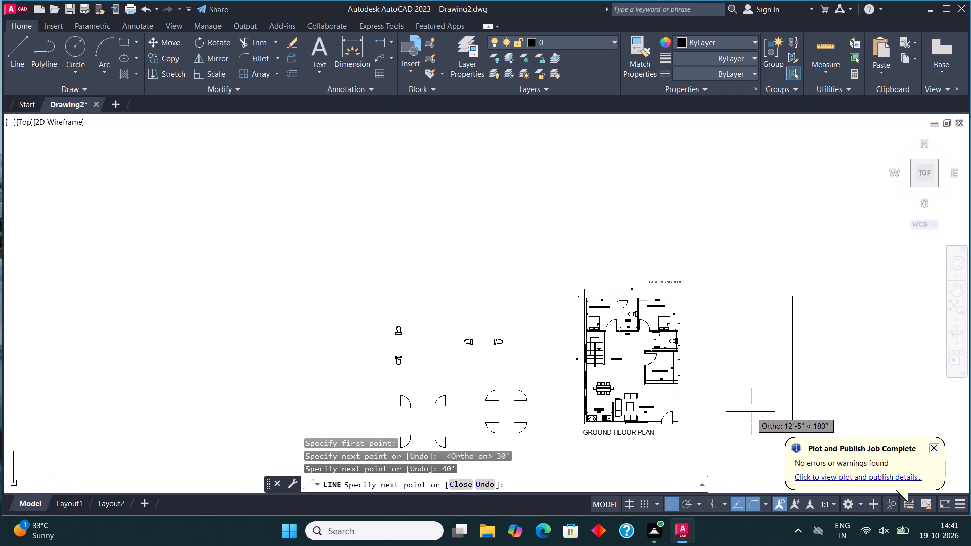
type("30'")
key("Return")
left_click(699, 295)
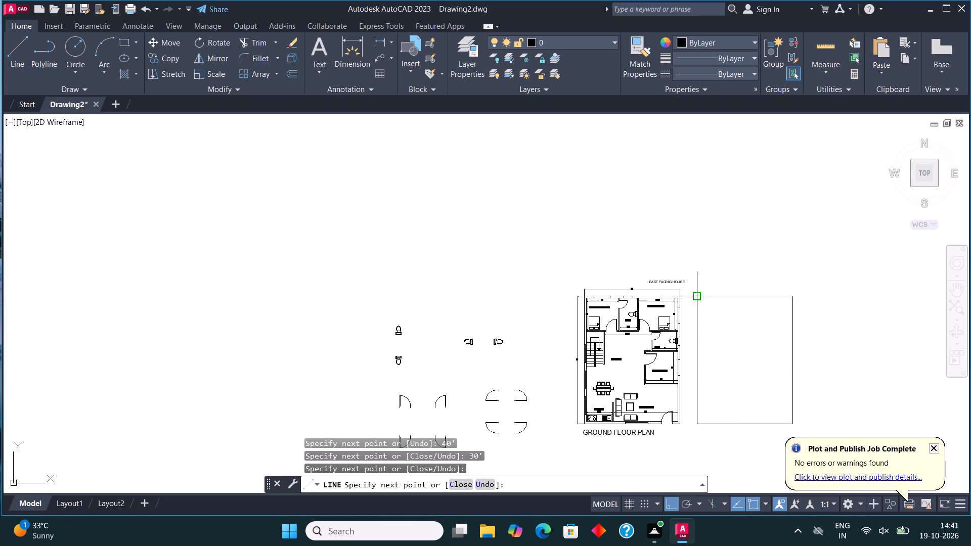
key("Escape")
Offset the new outline's top edge 9" inward.
scroll(696, 297, "down", 1)
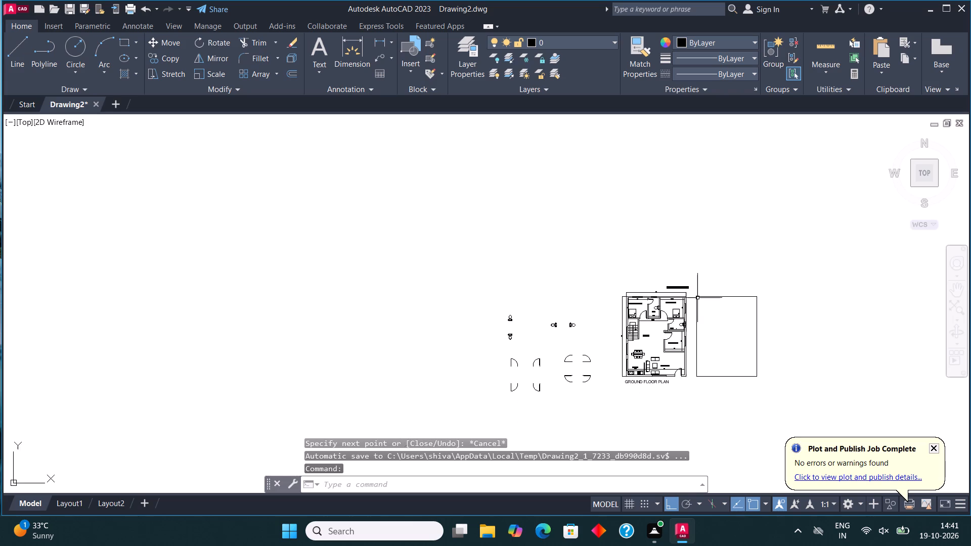
scroll(790, 312, "up", 2)
middle_click_drag(788, 309, 692, 238)
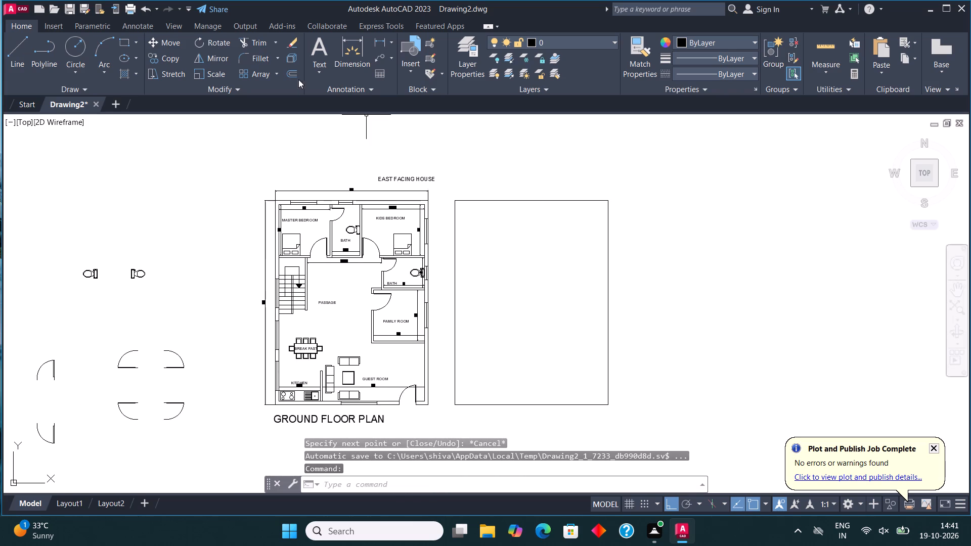
left_click(294, 61)
left_click(293, 67)
left_click(511, 195)
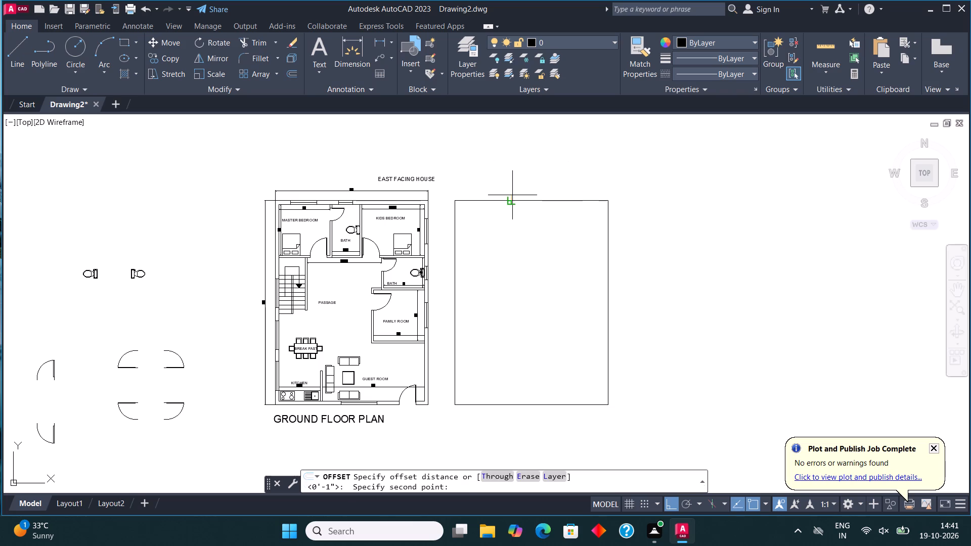
type("9\"")
key("Return")
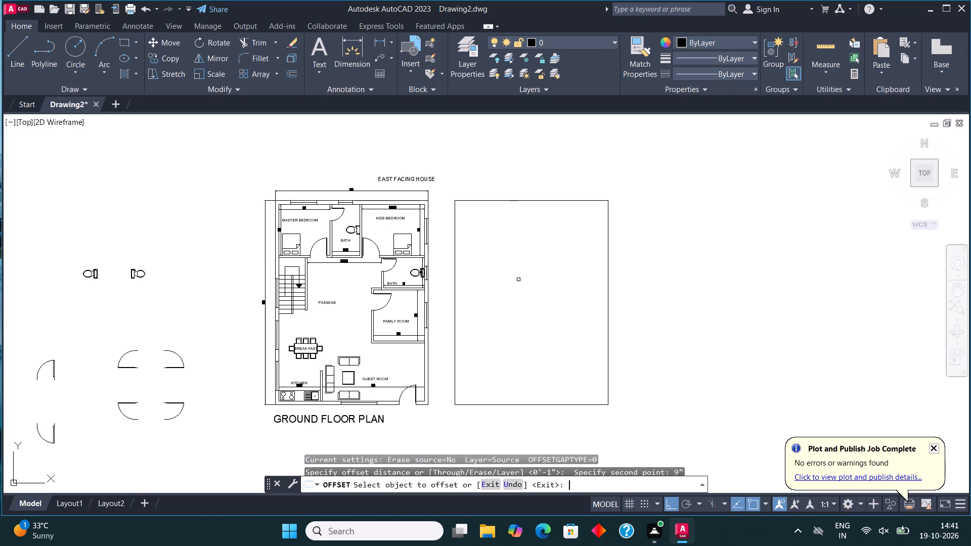
scroll(518, 280, "up", 1)
left_click(524, 154)
left_click(523, 189)
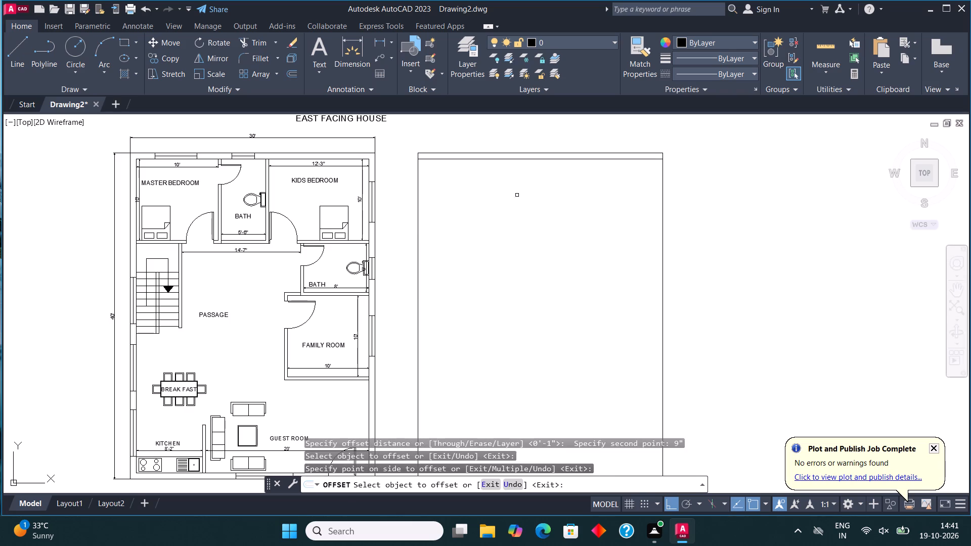
Offset the new outline's left, right and bottom edges 9" inward to complete the outer wall thickness.
left_click_drag(416, 231, 422, 233)
left_click(417, 233)
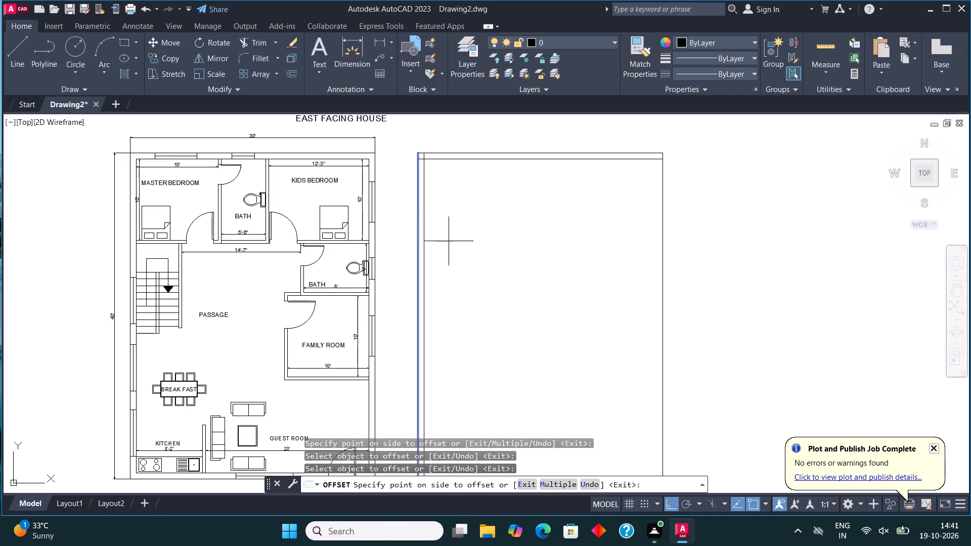
left_click_drag(452, 243, 461, 246)
left_click(662, 242)
left_click_drag(603, 230, 605, 234)
scroll(610, 297, "down", 2)
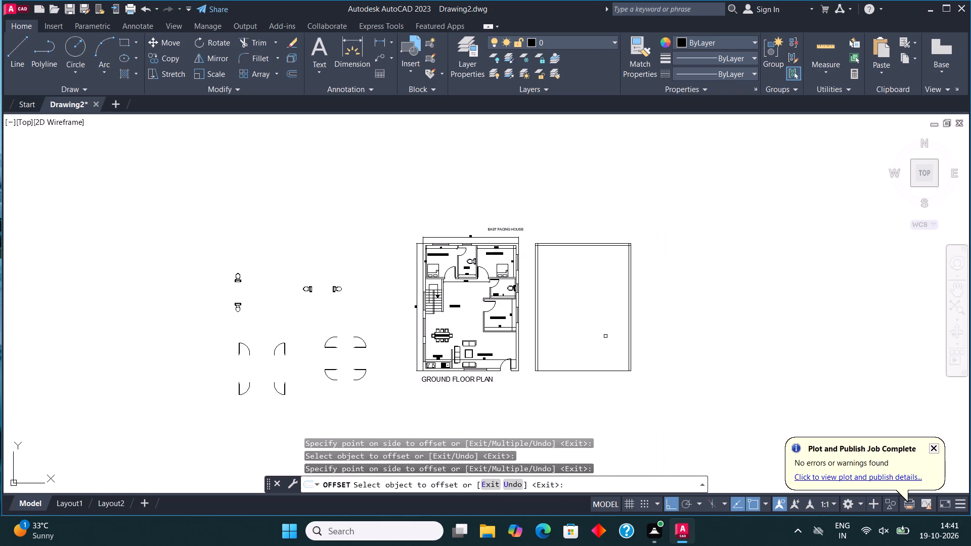
scroll(589, 366, "up", 2)
left_click(587, 379)
left_click(580, 346)
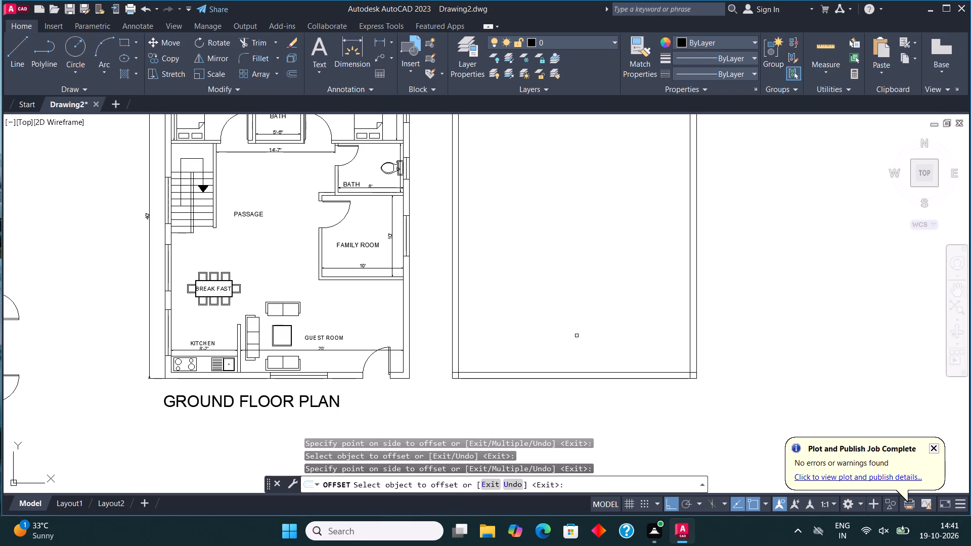
Fillet the second plan's inner wall lines at radius 0 to make sharp bottom-left and bottom-right corners.
left_click(270, 52)
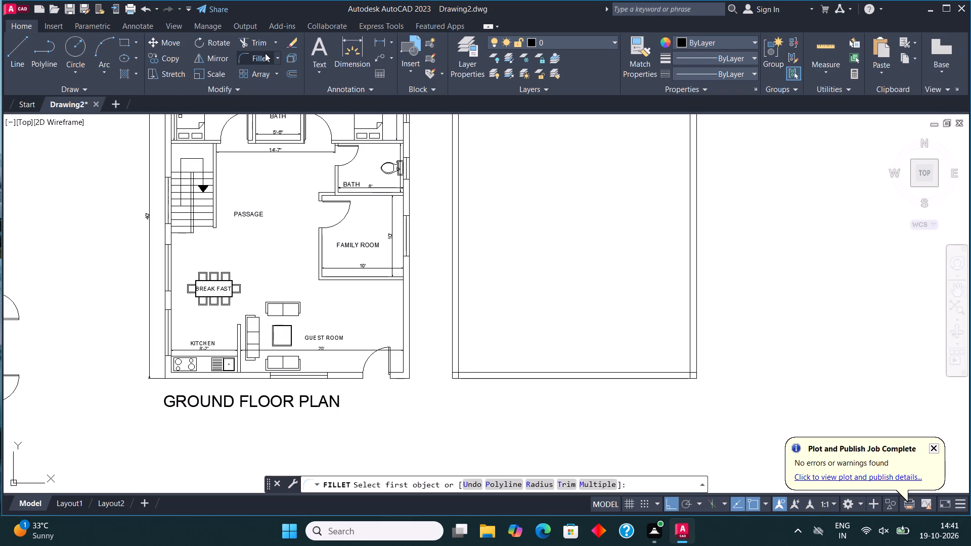
left_click(265, 53)
left_click(459, 351)
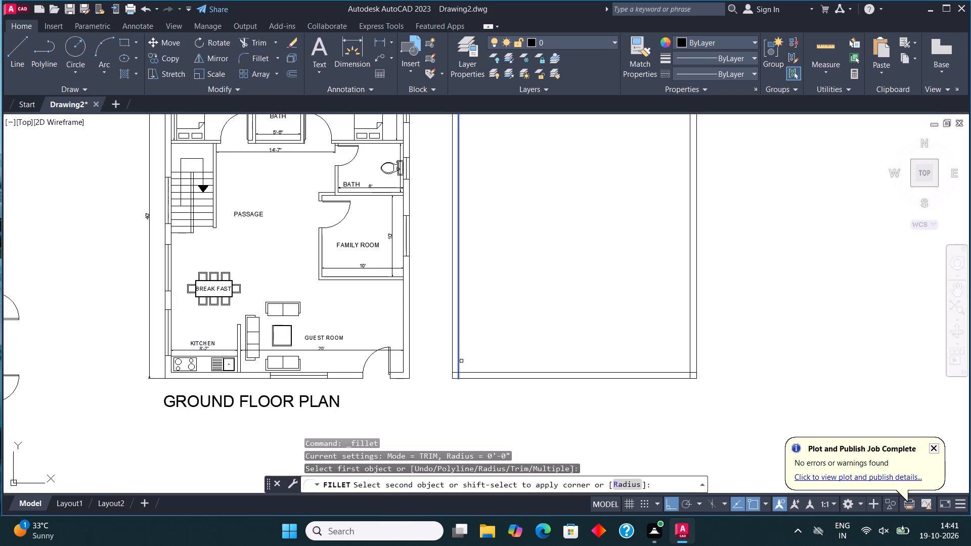
left_click(465, 374)
left_click(258, 59)
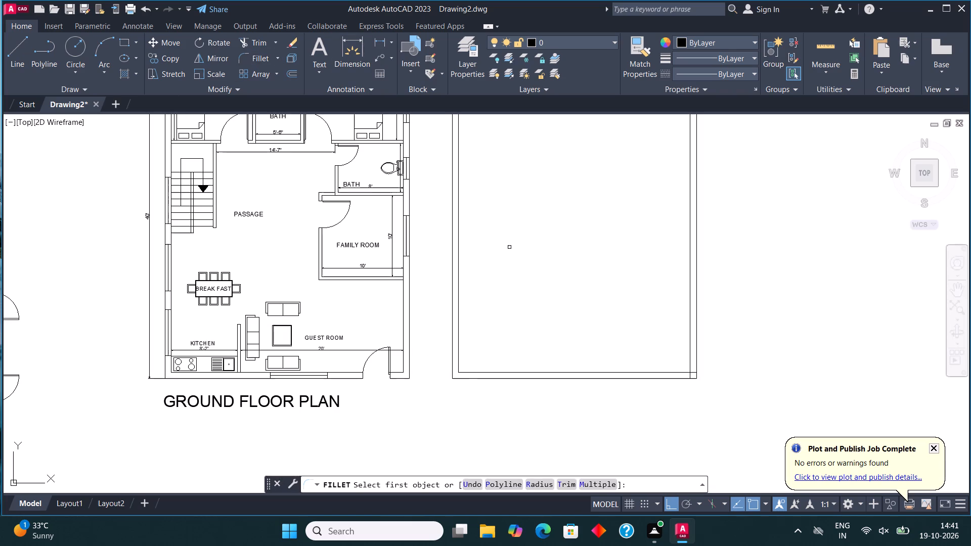
left_click(680, 372)
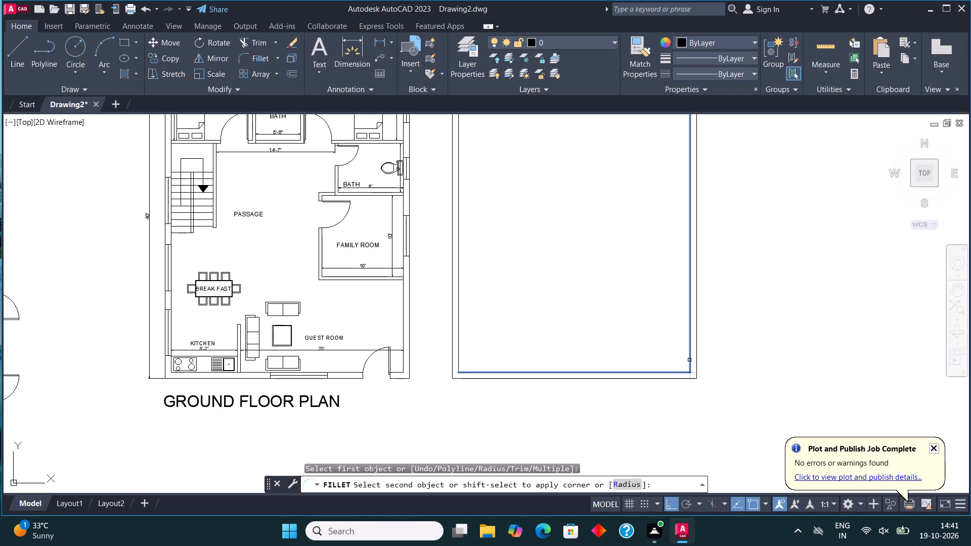
left_click(689, 360)
Fillet the second plan's inner wall lines into sharp corners at the top left and top right.
left_click(261, 52)
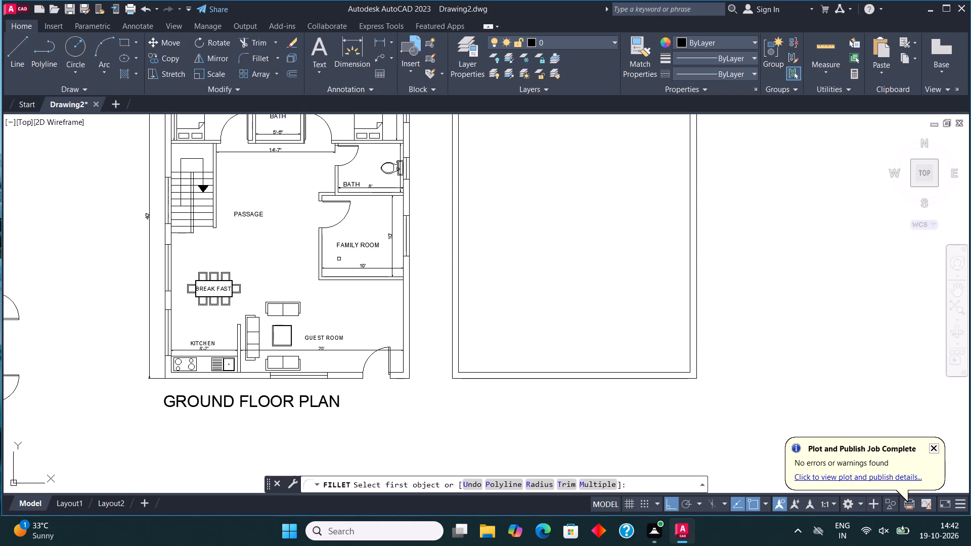
scroll(346, 281, "down", 2)
scroll(384, 190, "up", 3)
left_click(425, 210)
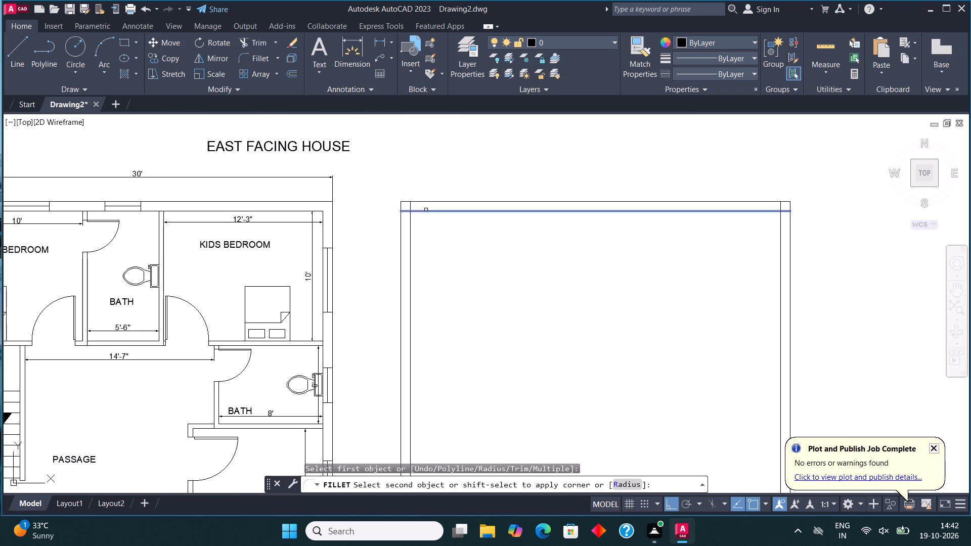
left_click(411, 224)
left_click(251, 57)
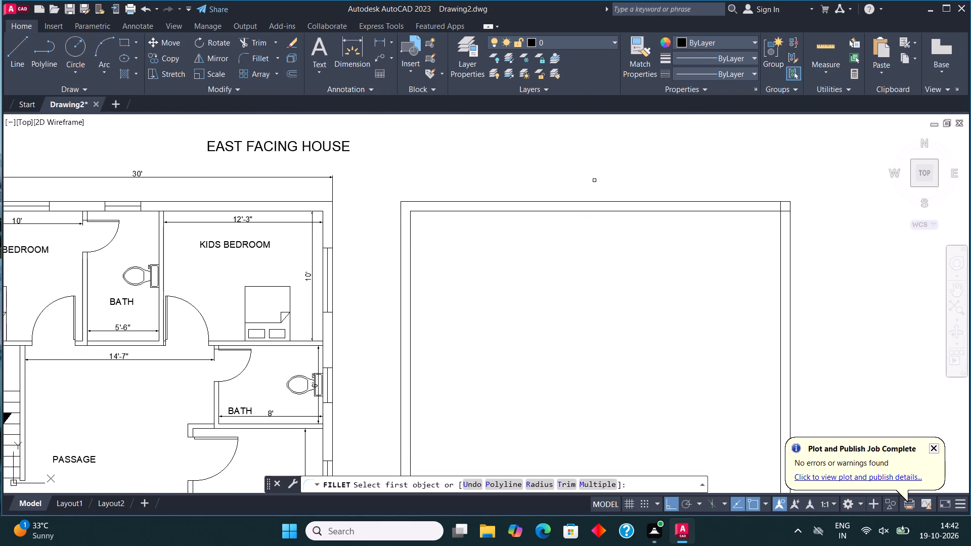
left_click(737, 214)
left_click(757, 212)
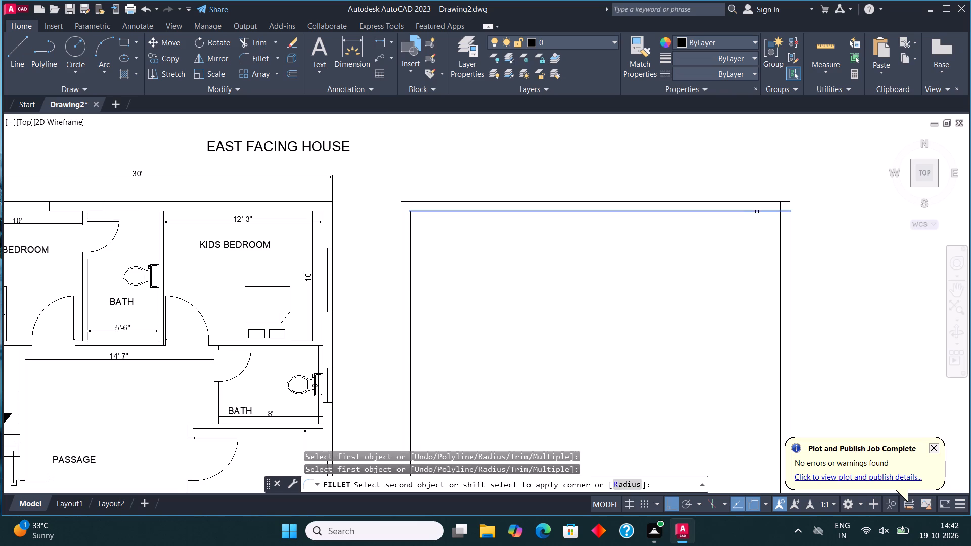
left_click(783, 258)
left_click(778, 254)
left_click(779, 256)
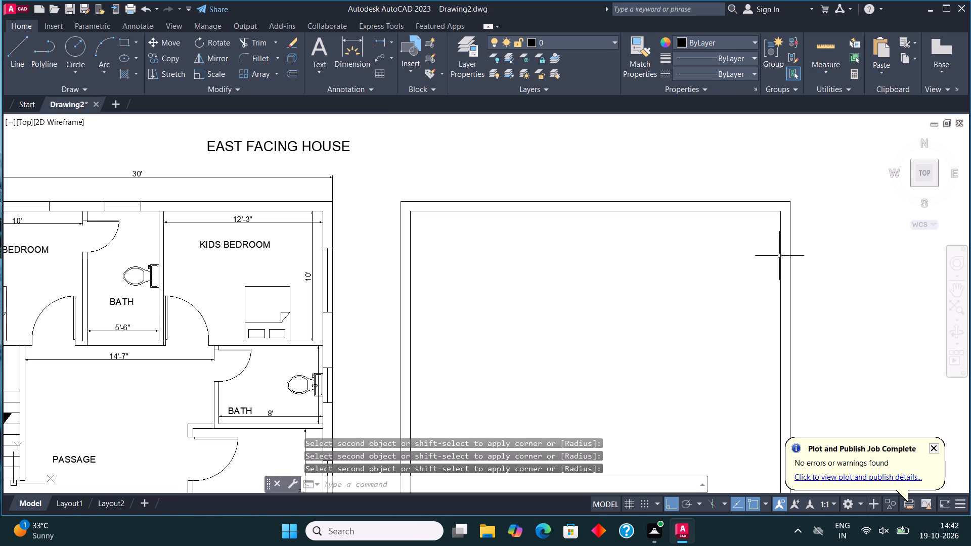
Draw a 10' by 10' room in the second plan's top-left inner corner, using lines for its right and bottom sides.
left_click(23, 50)
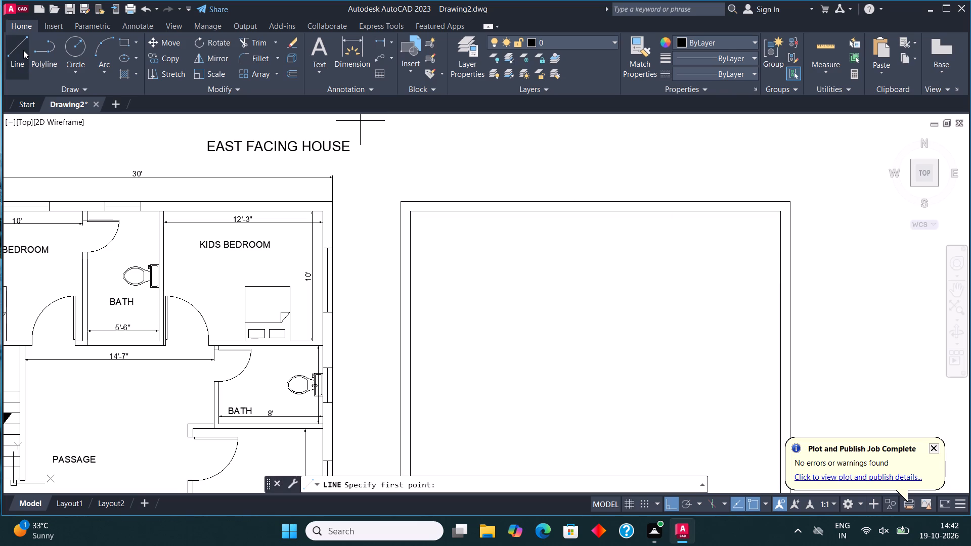
left_click(412, 214)
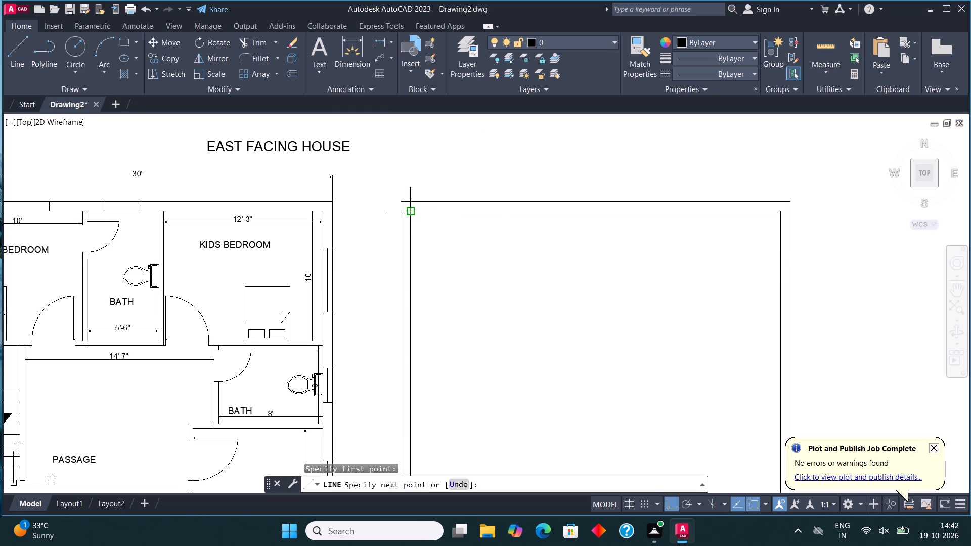
type("10'")
key("Return")
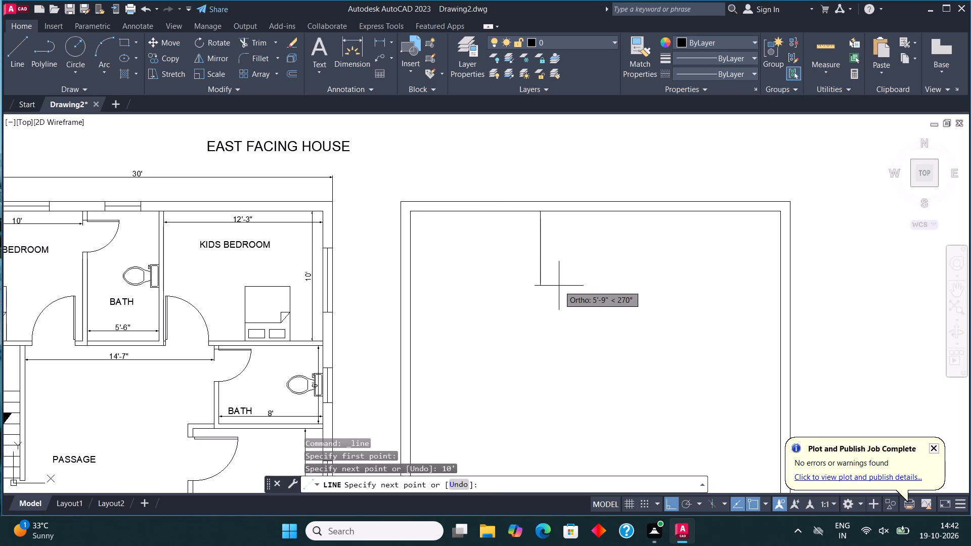
type("10'")
key("Return")
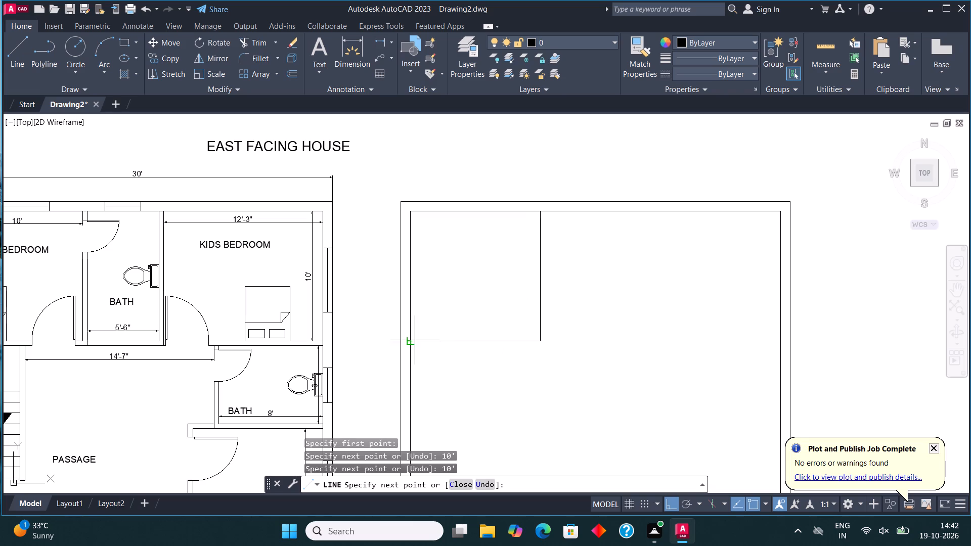
left_click(415, 340)
key("Escape")
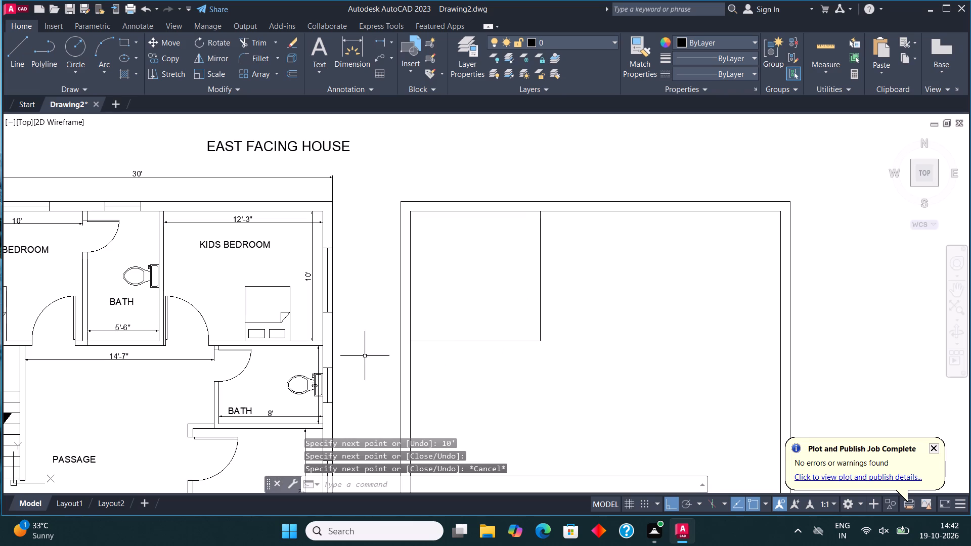
Offset the 10' by 10' room's right and bottom lines 4.5" outward for the wall thickness.
left_click(554, 370)
left_click(493, 309)
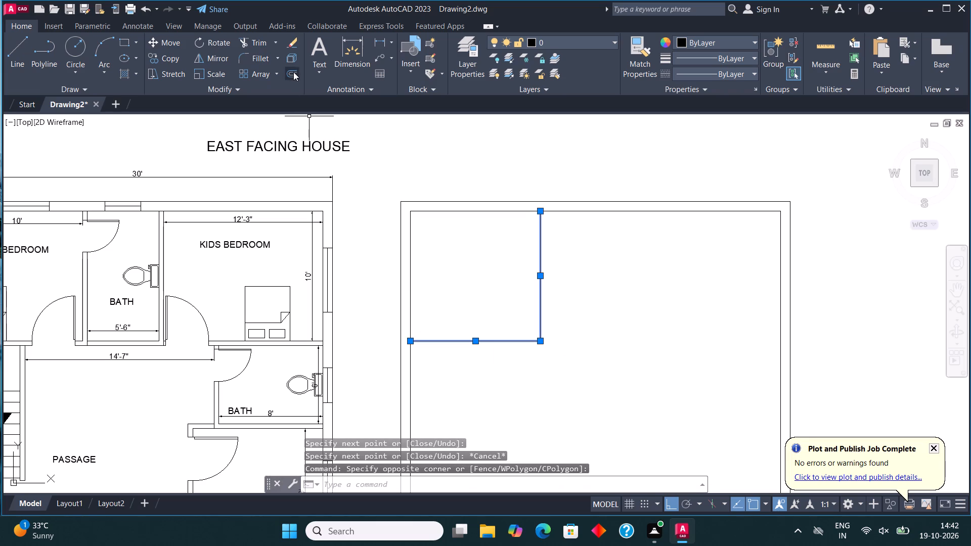
left_click(294, 71)
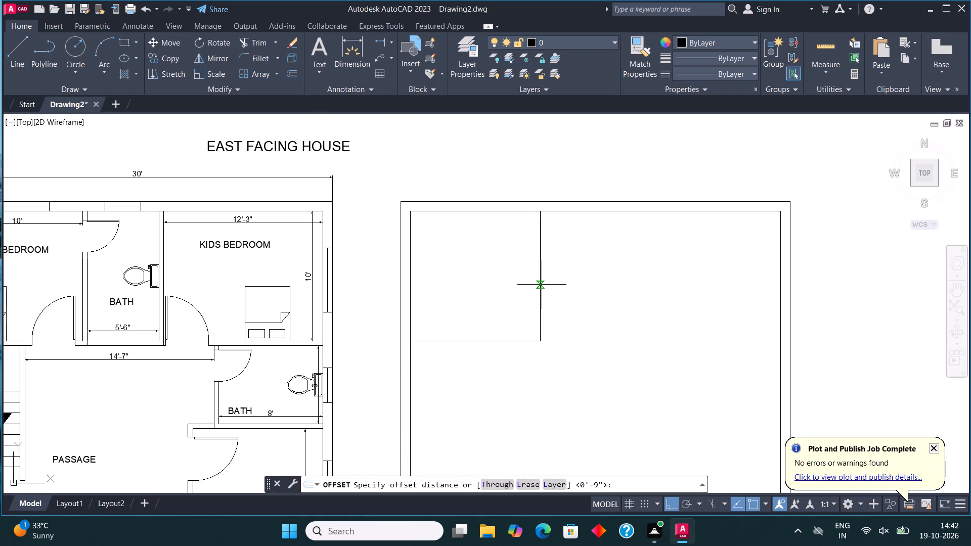
left_click(543, 285)
type("4.5\"")
key("Return")
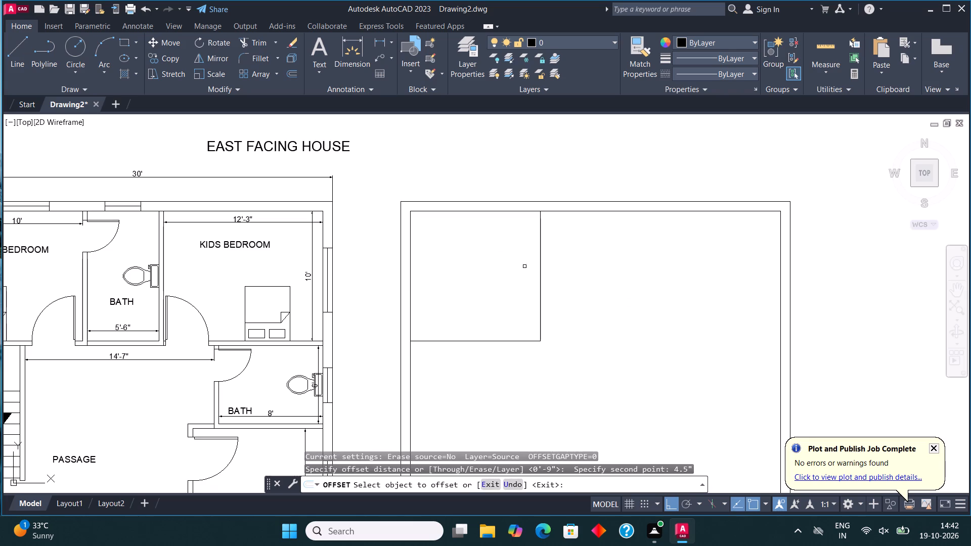
left_click(541, 283)
left_click(585, 283)
left_click(496, 342)
left_click(499, 357)
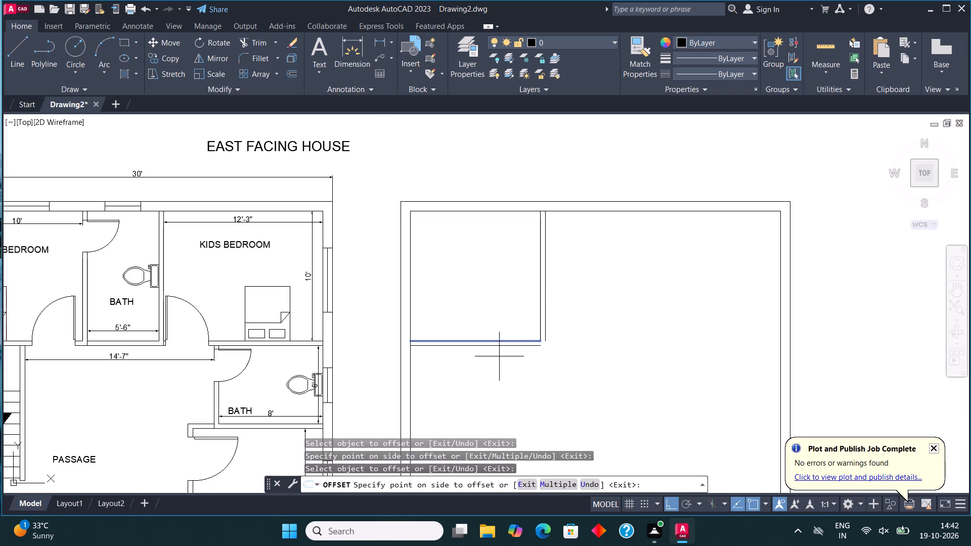
Fillet the two offset lines into a sharp outer corner at the 10' by 10' room's bottom right.
left_click(255, 60)
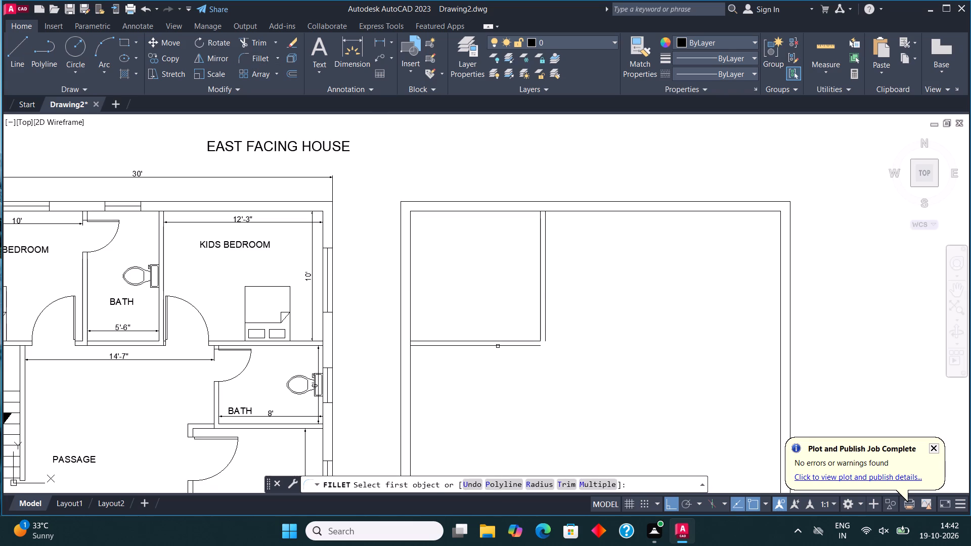
left_click(498, 346)
left_click(545, 310)
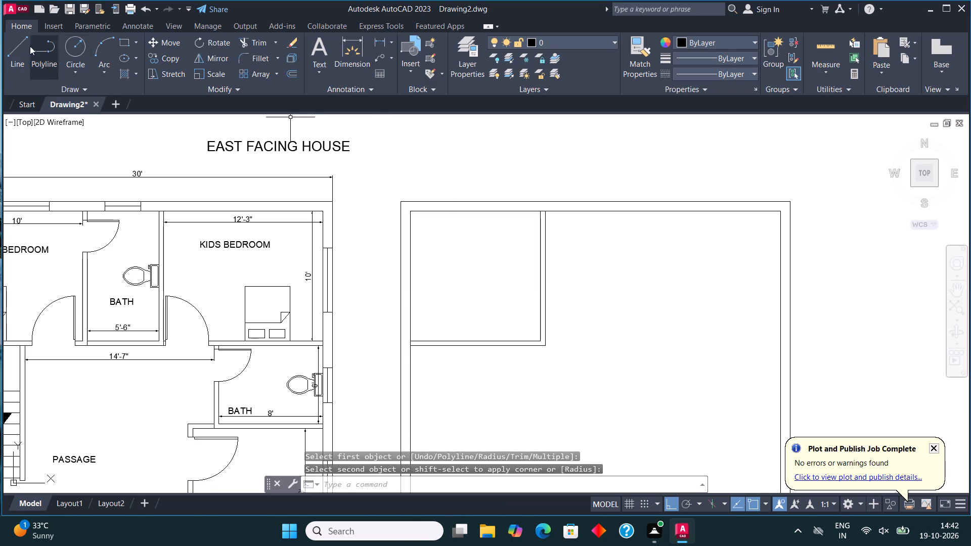
Draw a 5'6" by 10' room against the first room's outer wall face, using lines for its right and bottom sides.
left_click(18, 49)
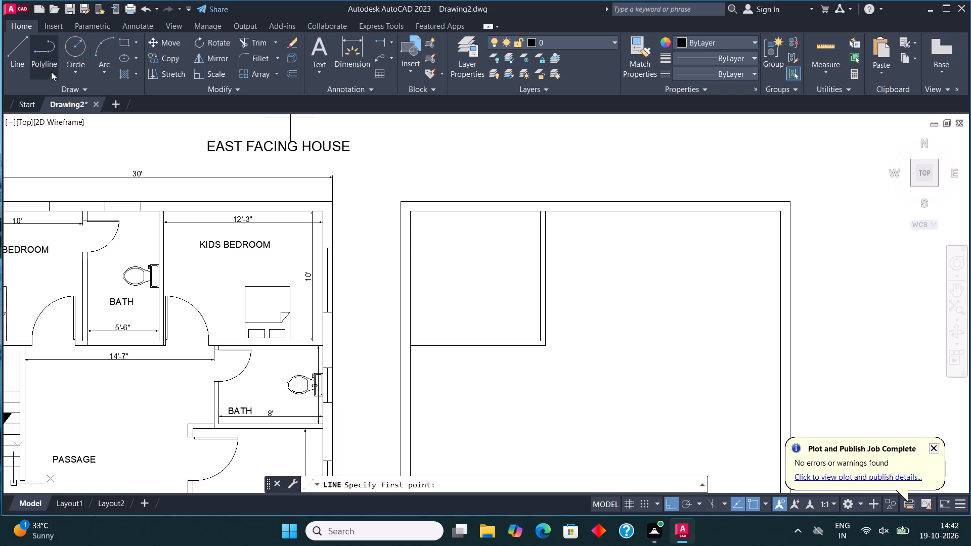
left_click(546, 212)
type("5'6\"")
key("Return")
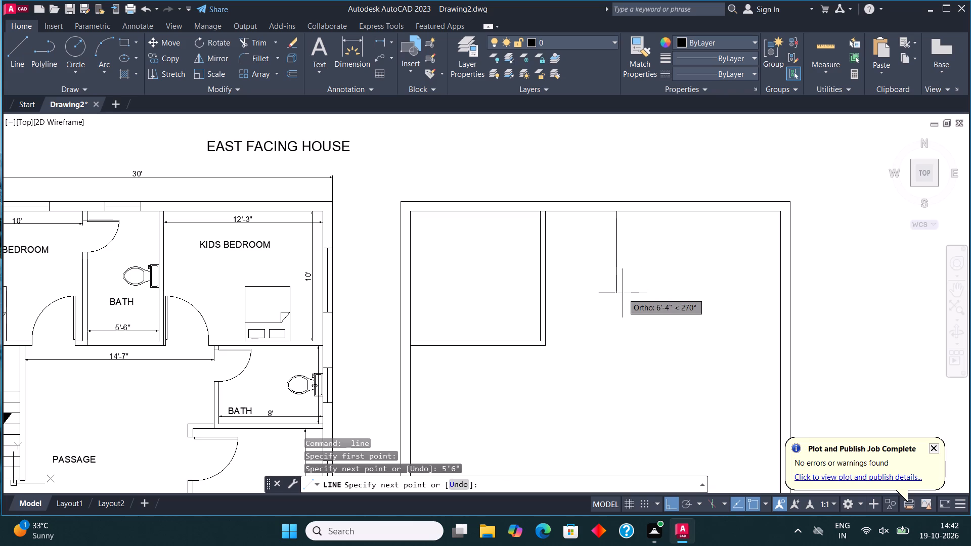
type("10'")
key("Return")
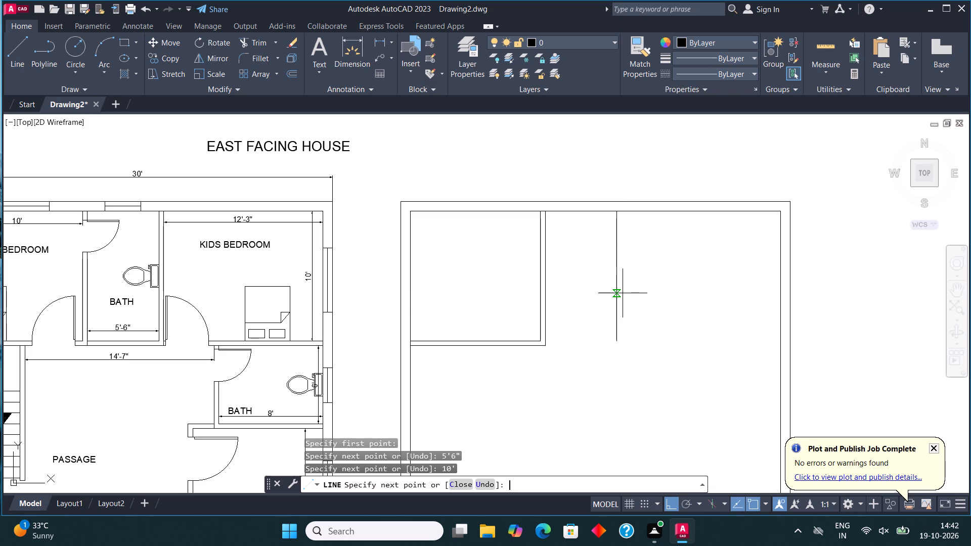
left_click(548, 337)
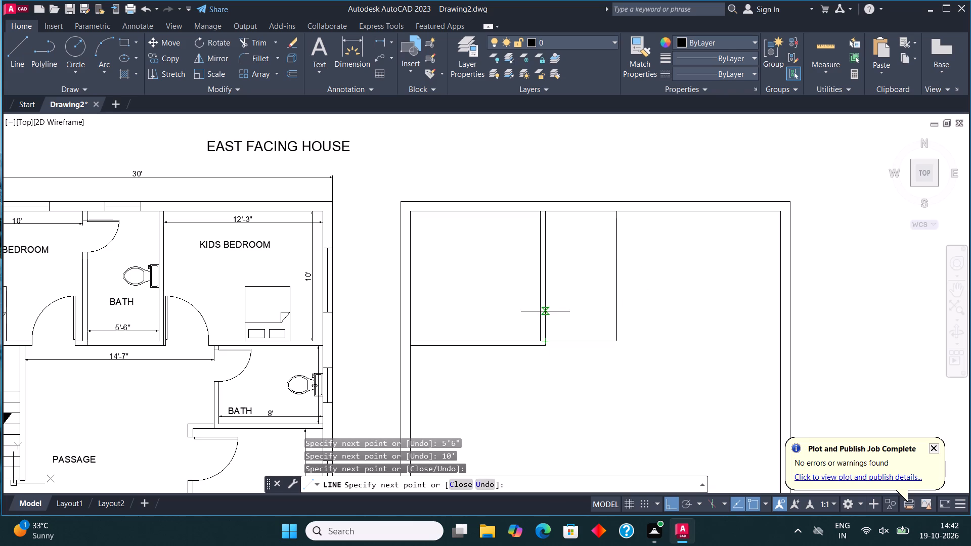
key("Escape")
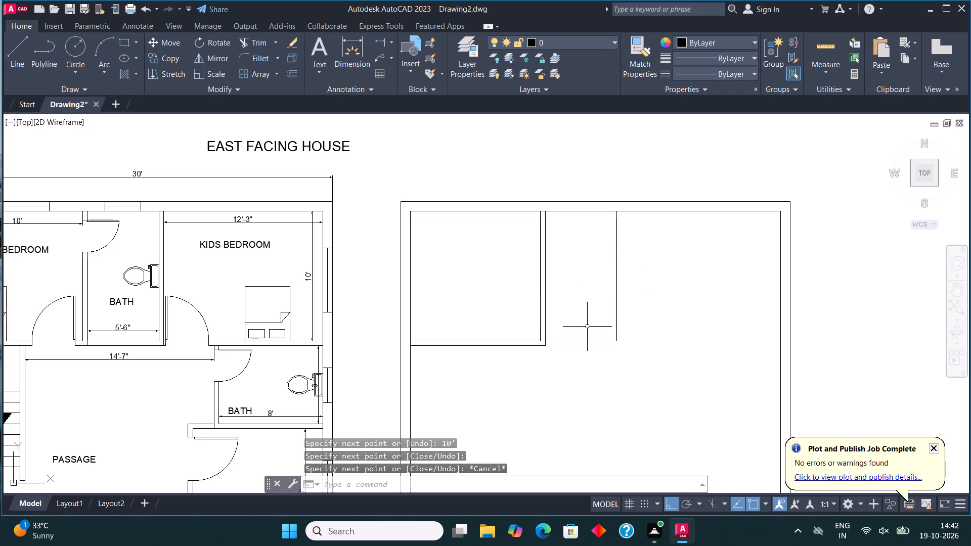
Offset the 5'6" wide room's right and bottom lines 4.5" outward for the wall thickness.
left_click_drag(624, 356, 617, 348)
left_click(572, 308)
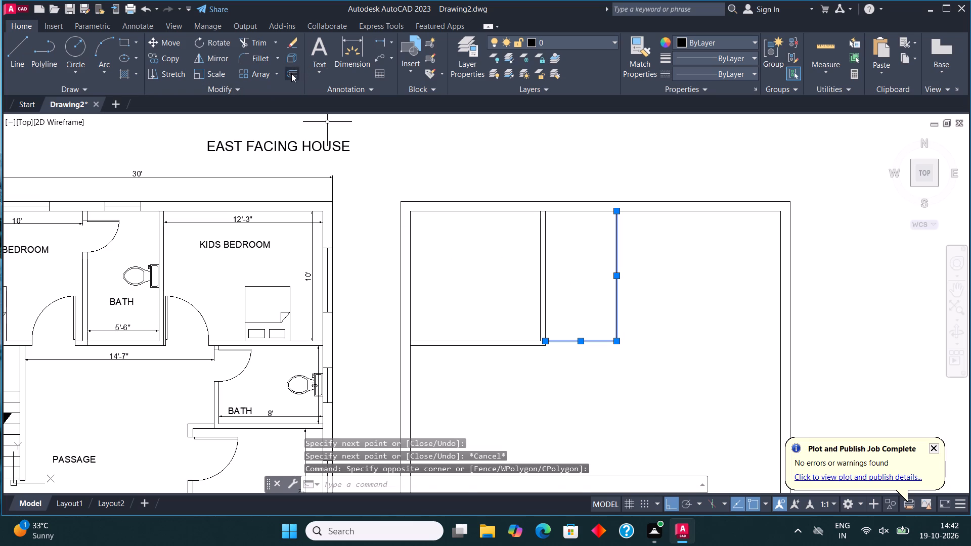
left_click(291, 73)
left_click(622, 274)
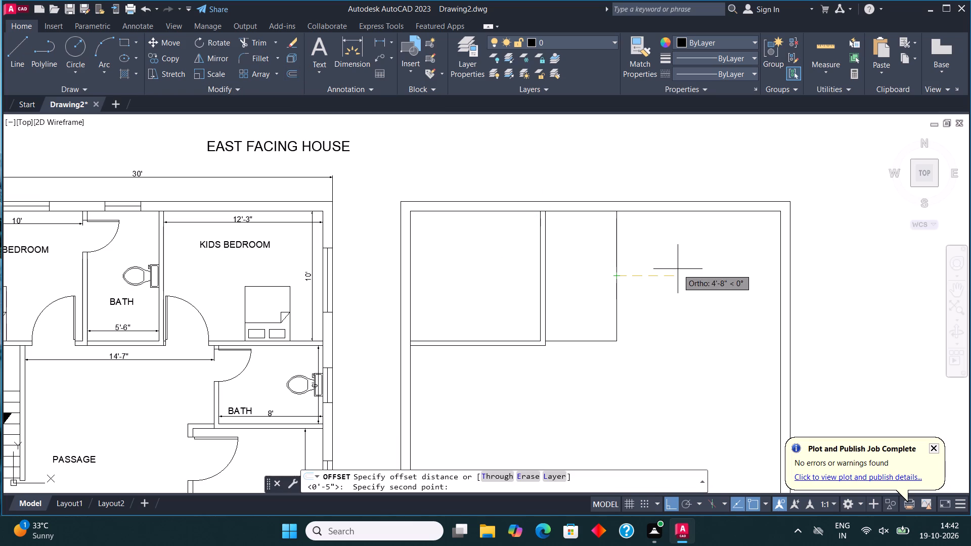
type("4.5\"")
key("Return")
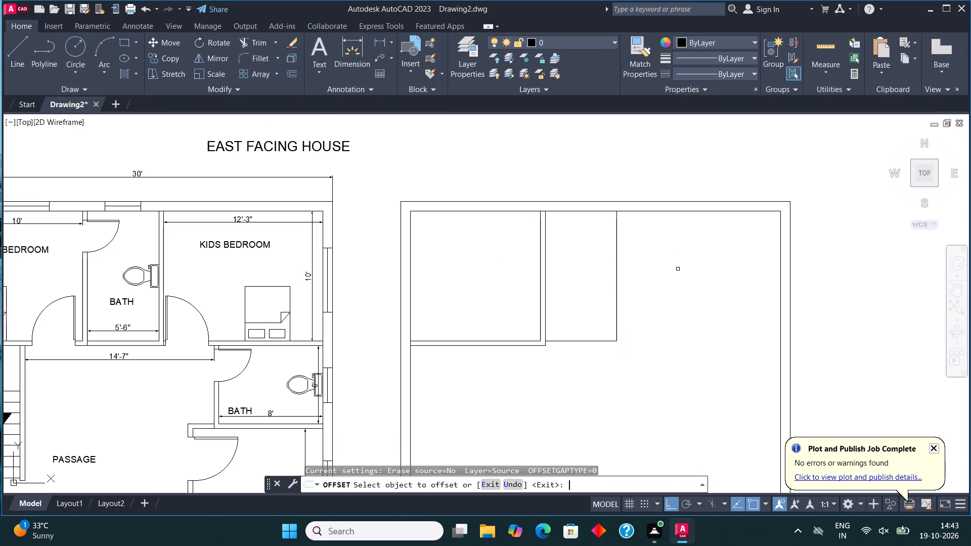
left_click(618, 296)
left_click_drag(655, 297, 652, 303)
left_click(580, 342)
left_click(584, 358)
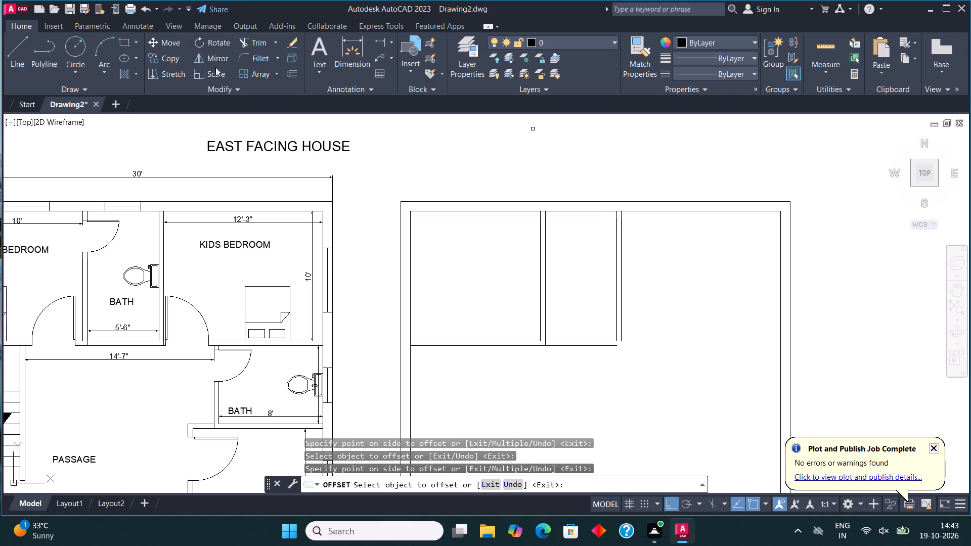
Fillet the two offset lines into a sharp outer corner at the 5'6" wide room's bottom right.
left_click(260, 55)
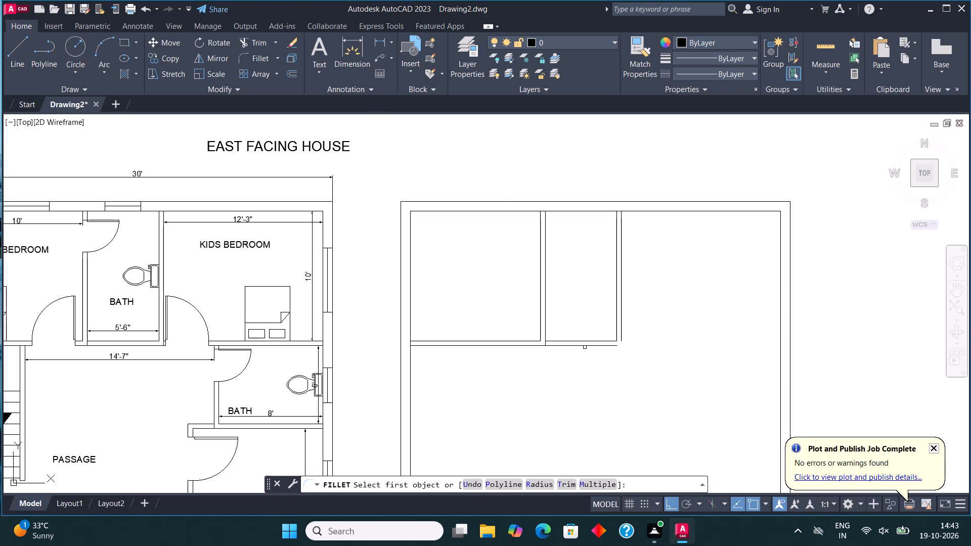
left_click(585, 347)
left_click(619, 315)
left_click(621, 306)
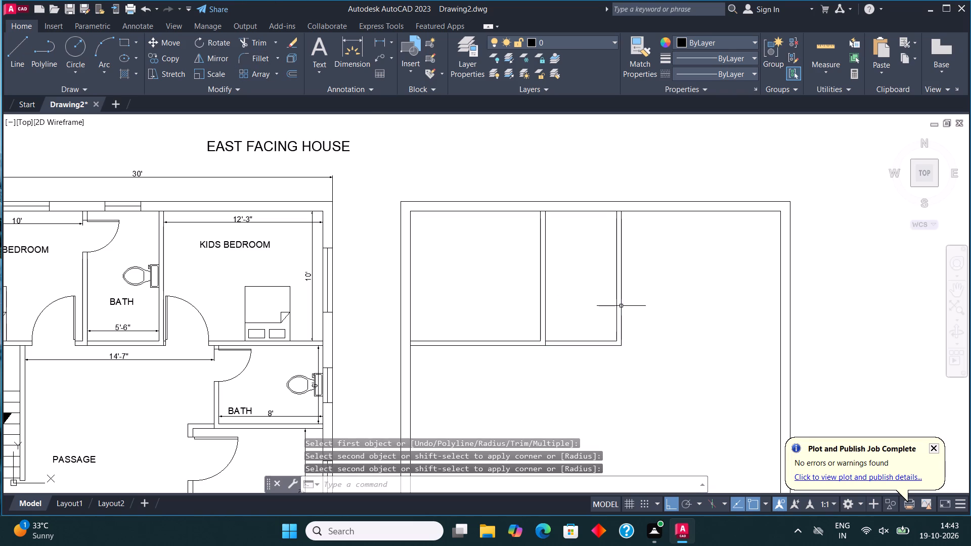
Draw a horizontal line from the 5'6" wide room's outer bottom-right corner to the right outer wall's inner face.
left_click(14, 49)
scroll(518, 305, "down", 3)
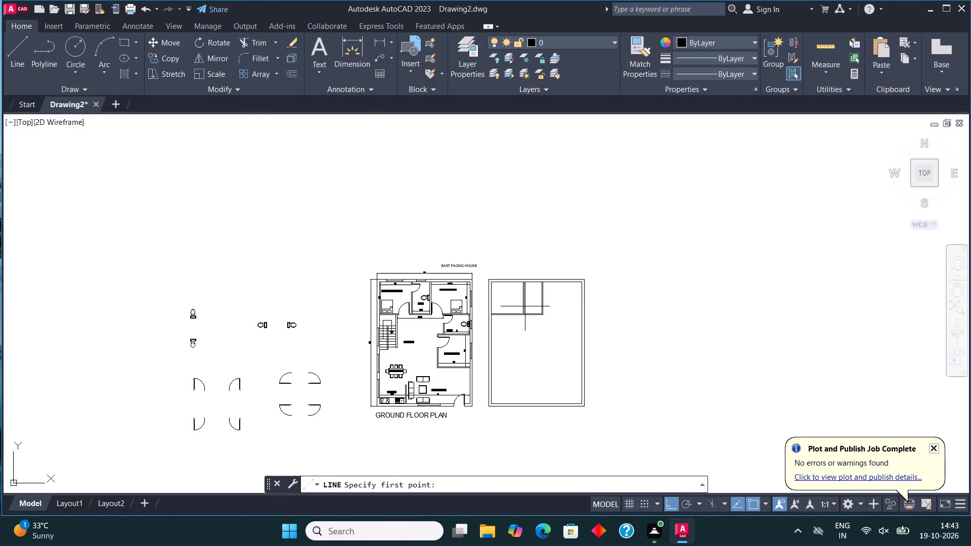
scroll(542, 306, "up", 3)
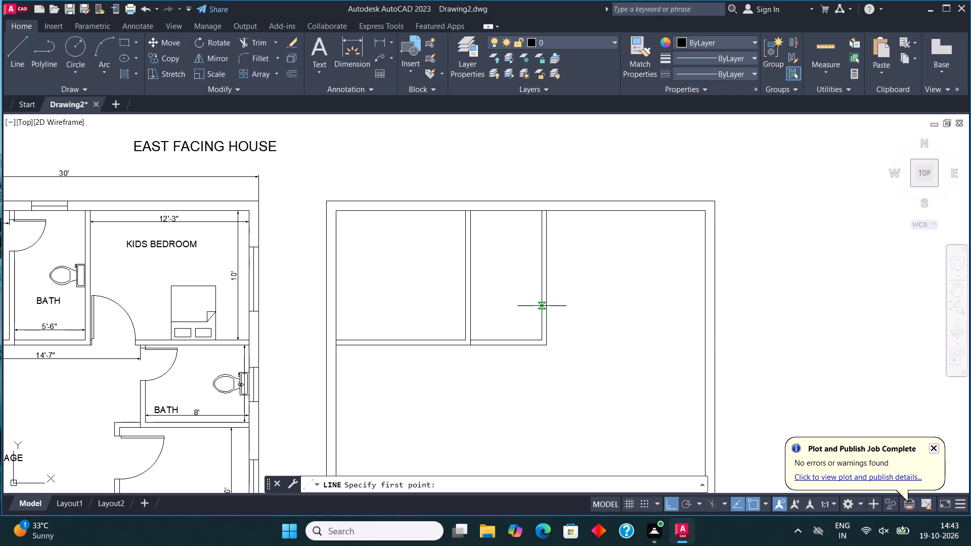
left_click(548, 344)
left_click(702, 344)
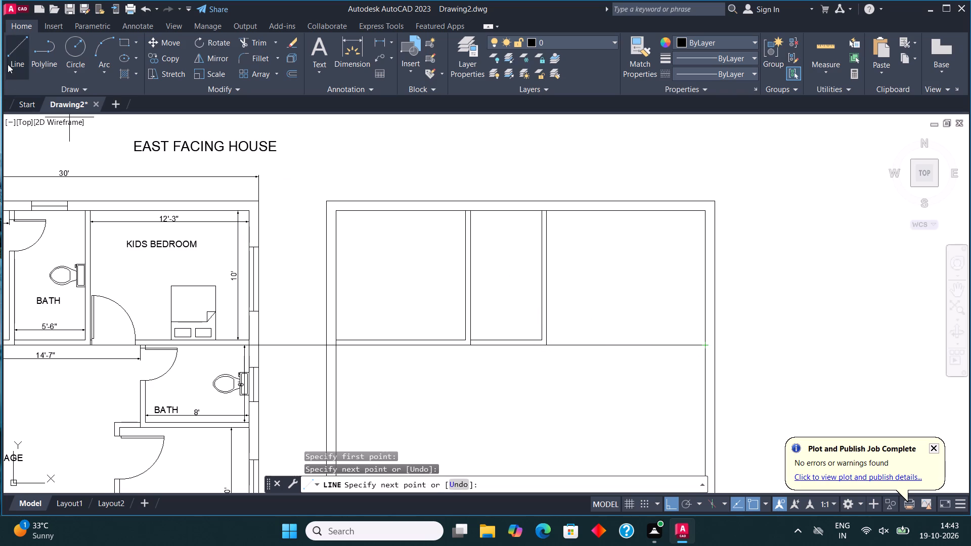
Draw a horizontal line extending the 5'6" wide room's inner bottom wall line to the right outer wall's inner face.
left_click(12, 47)
left_click(544, 338)
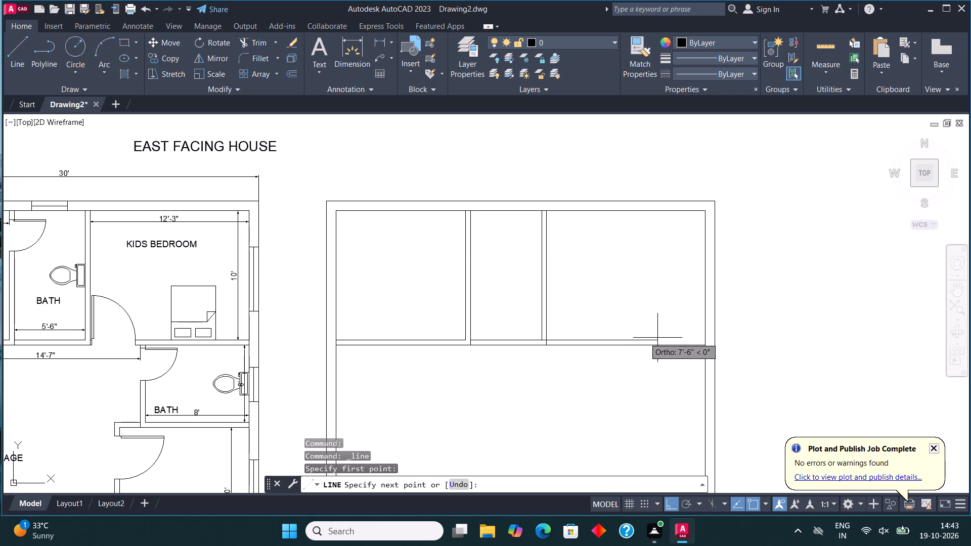
left_click(703, 340)
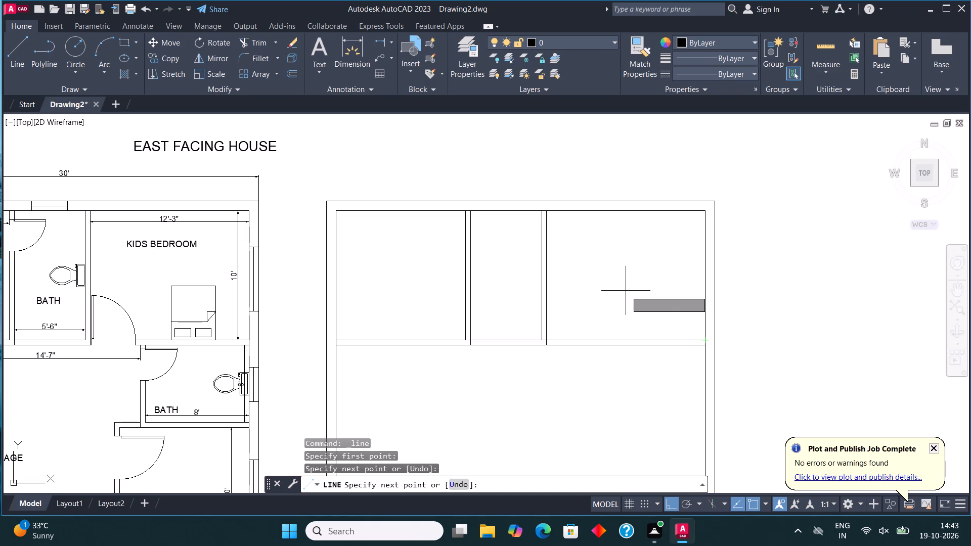
key("Escape")
Trim the line pieces crossing the wall junctions where both vertical room walls meet the horizontal wall.
left_click(255, 43)
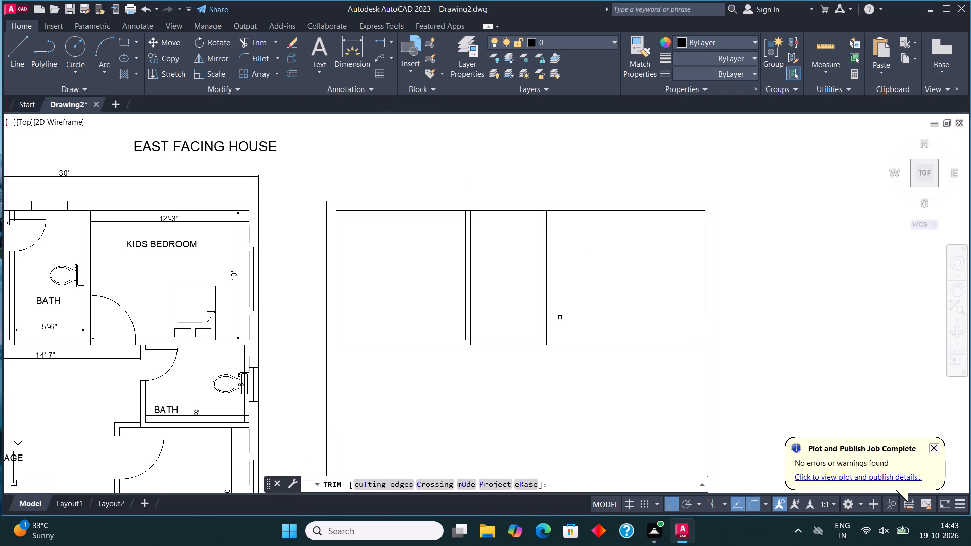
scroll(548, 343, "up", 2)
left_click_drag(540, 336, 551, 345)
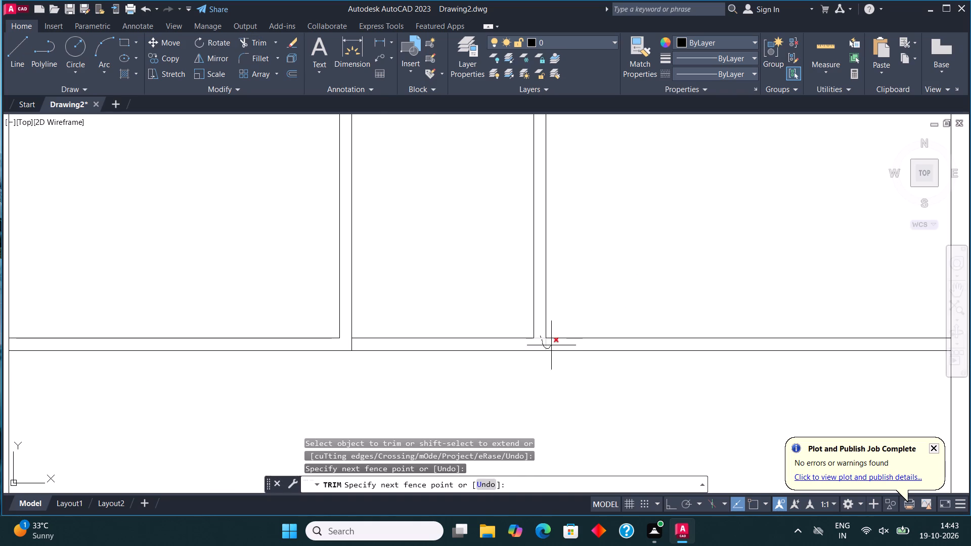
left_click_drag(551, 345, 555, 344)
left_click_drag(356, 344, 346, 345)
left_click(342, 345)
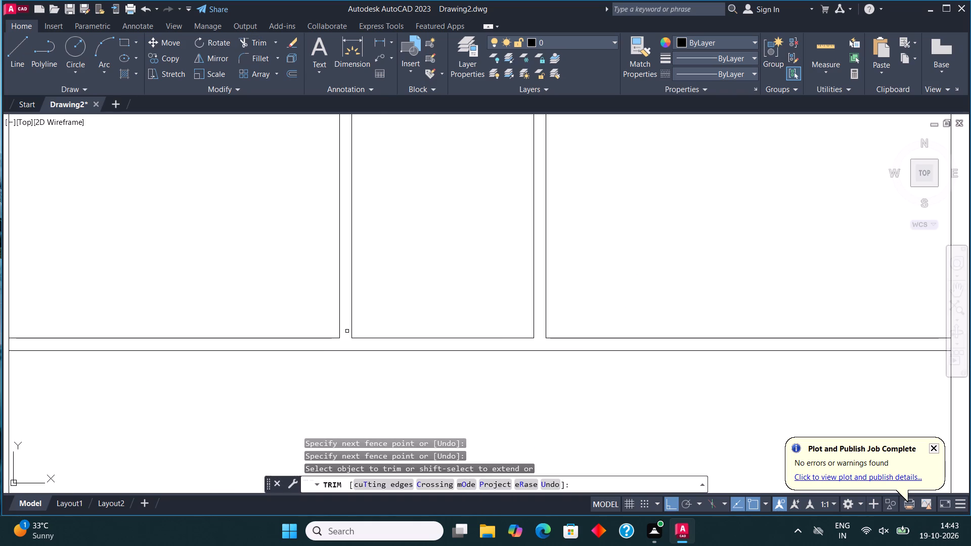
key("Escape")
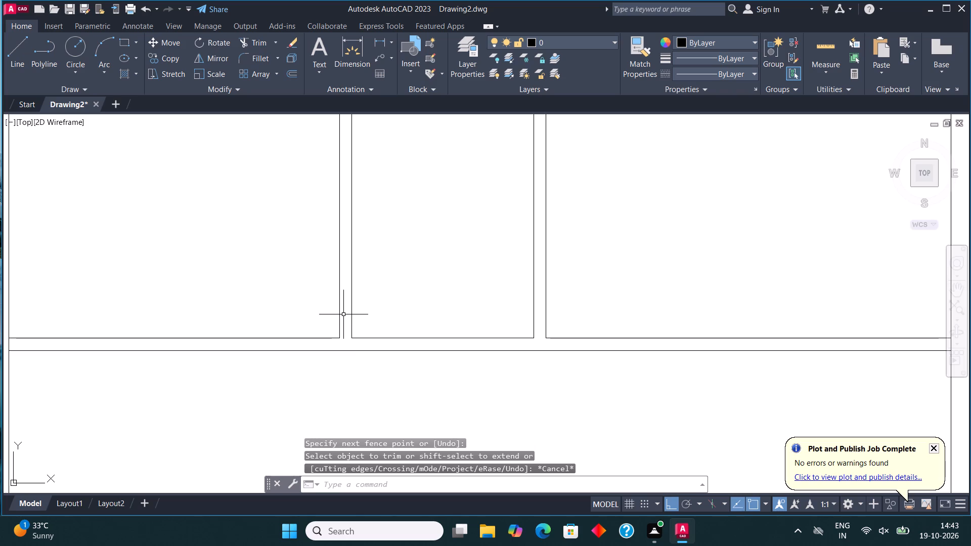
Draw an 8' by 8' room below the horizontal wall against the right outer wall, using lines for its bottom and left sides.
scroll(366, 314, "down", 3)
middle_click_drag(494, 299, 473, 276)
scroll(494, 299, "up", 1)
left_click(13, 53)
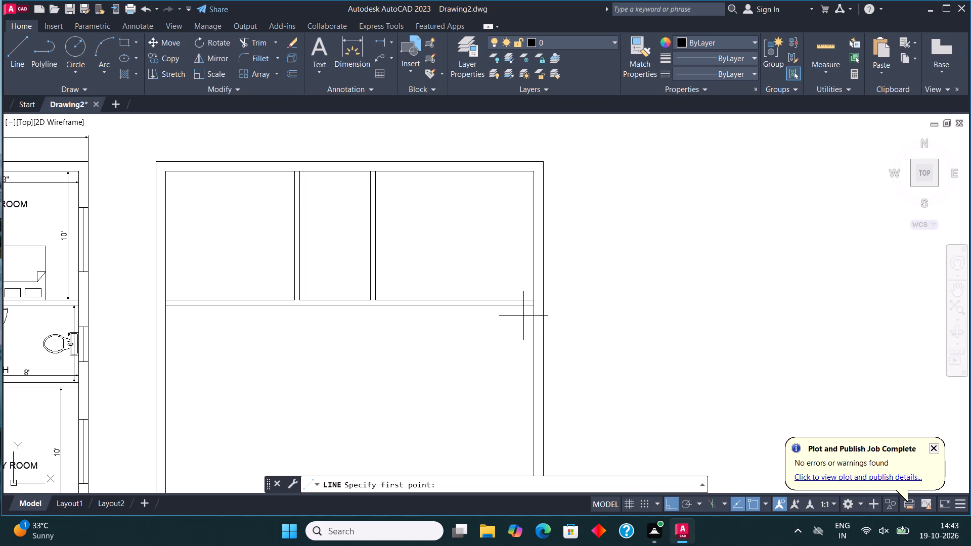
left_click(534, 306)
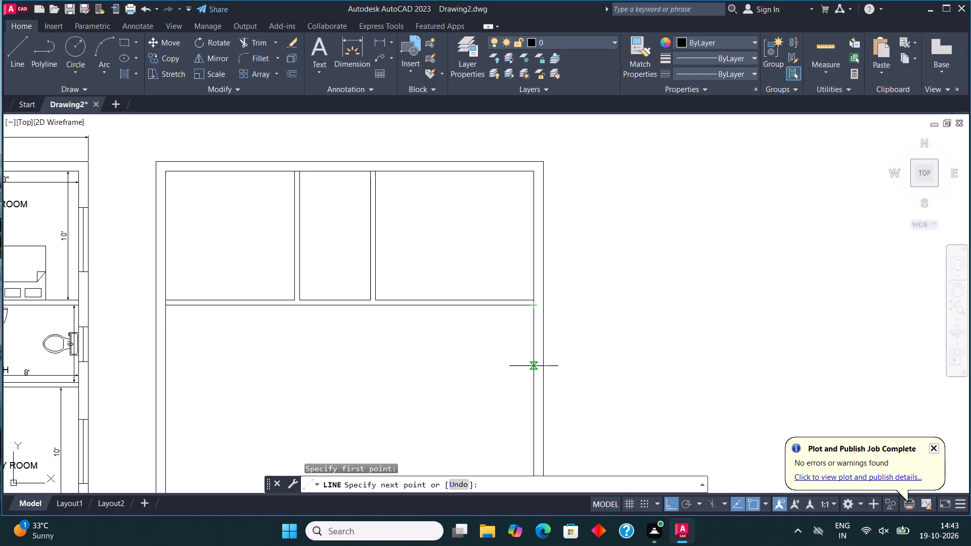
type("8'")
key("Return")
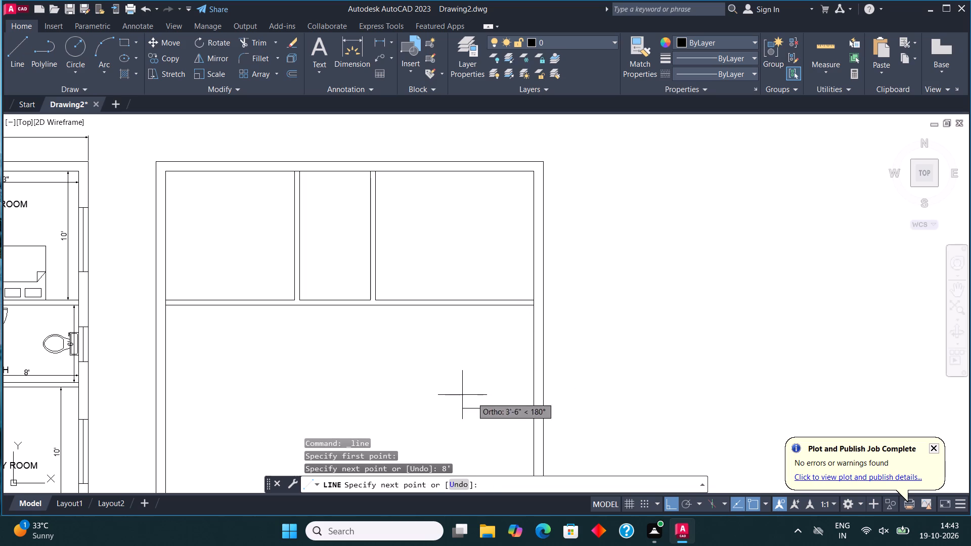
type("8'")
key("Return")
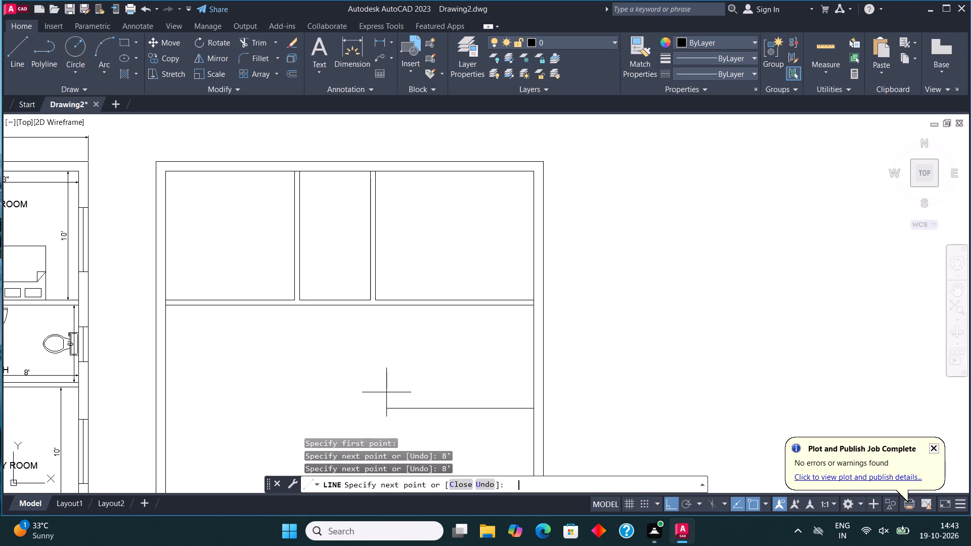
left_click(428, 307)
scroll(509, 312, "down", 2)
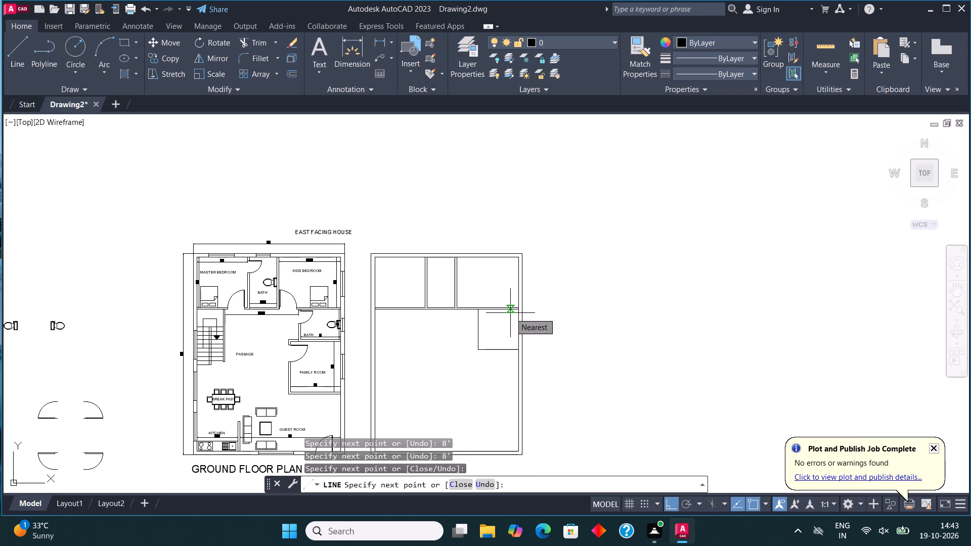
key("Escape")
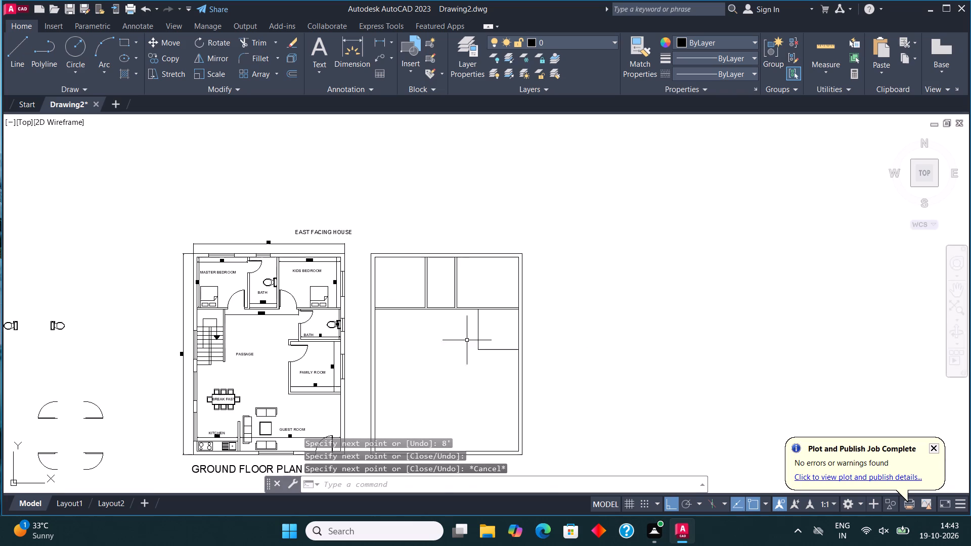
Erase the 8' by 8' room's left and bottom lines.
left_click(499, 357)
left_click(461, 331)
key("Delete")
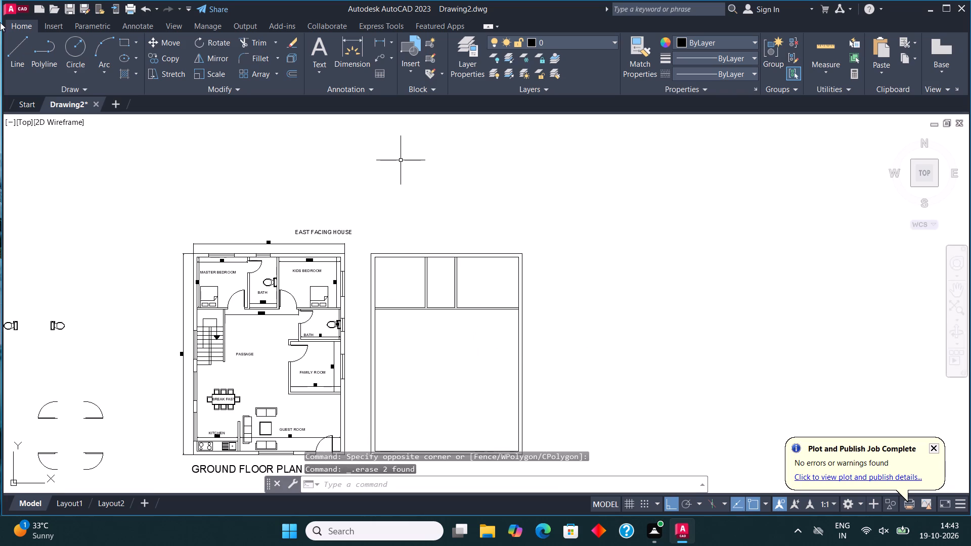
Draw an 8' wide by 6' deep room below the horizontal wall against the right outer wall, using lines for its left and bottom sides.
left_click(22, 49)
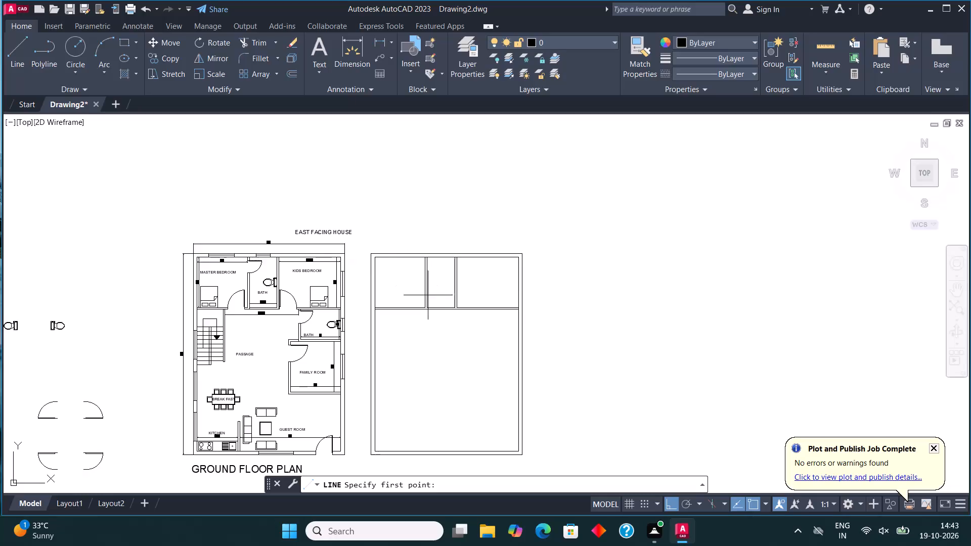
scroll(518, 311, "up", 4)
left_click(527, 301)
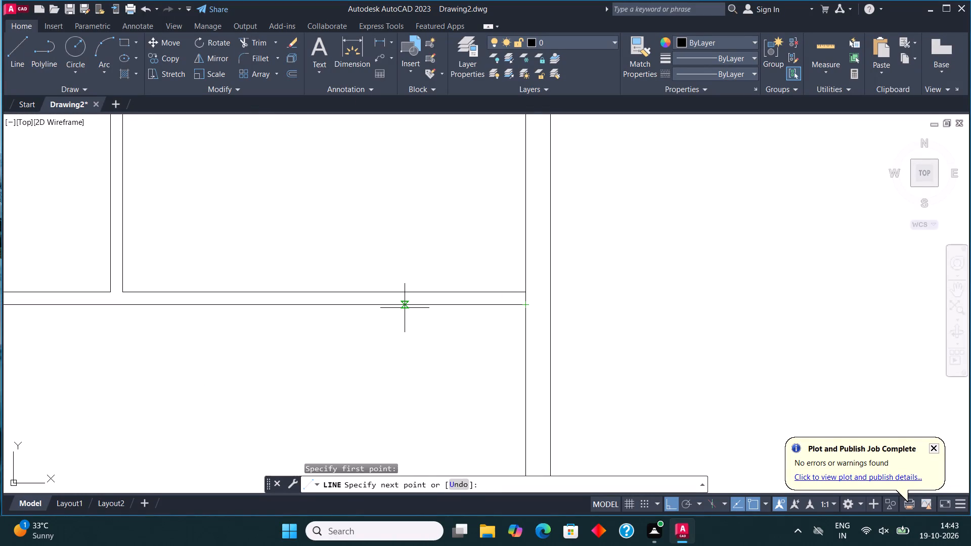
type("8'")
key("Return")
scroll(405, 308, "up", 1)
scroll(404, 308, "down", 2)
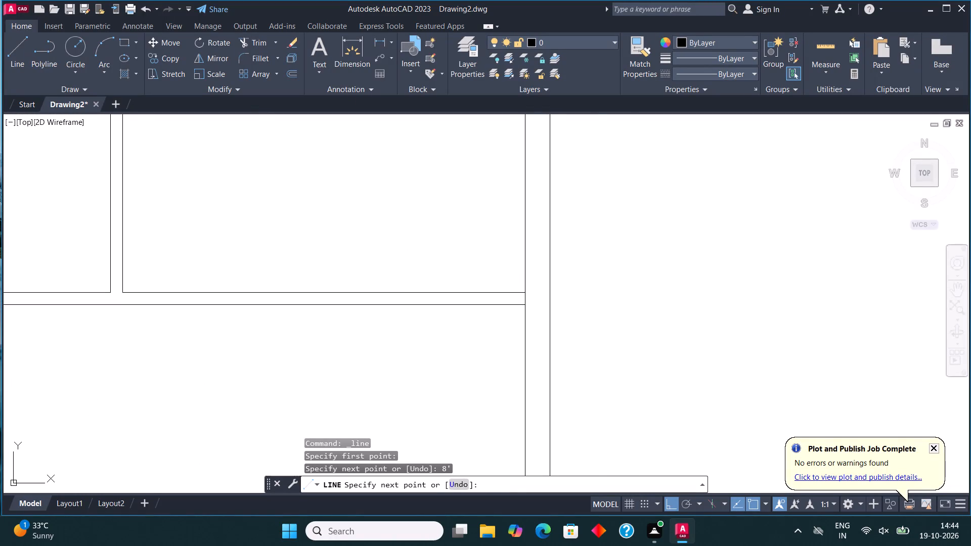
type("6'")
key("Return")
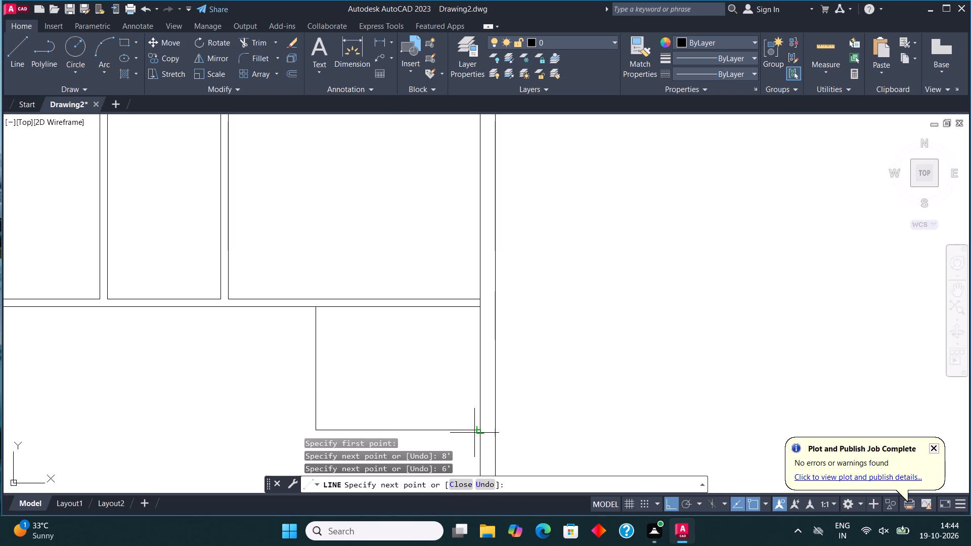
left_click(481, 432)
key("Escape")
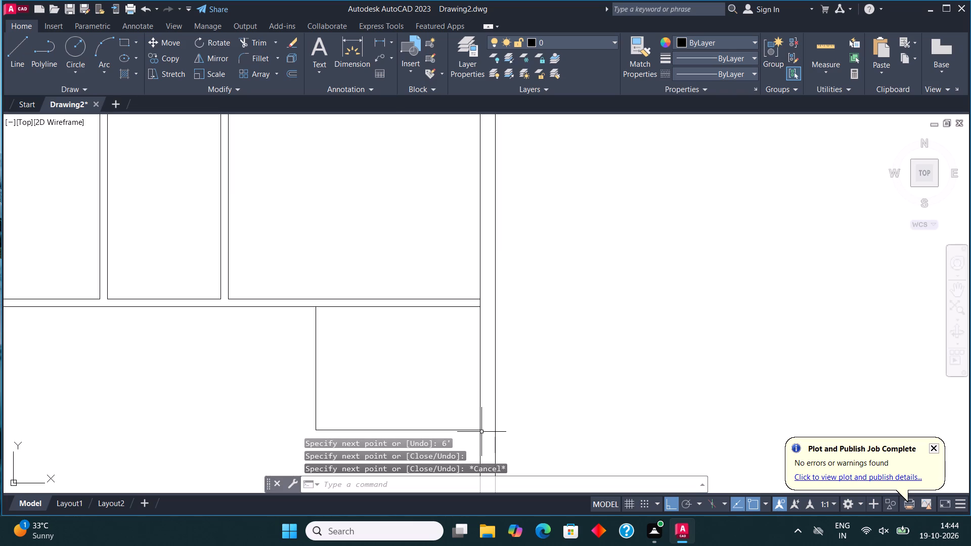
Offset the 8' by 6' room's left and bottom lines 4.5" outward for the wall thickness.
scroll(565, 320, "down", 2)
scroll(472, 366, "up", 2)
left_click_drag(473, 381, 467, 374)
left_click(418, 302)
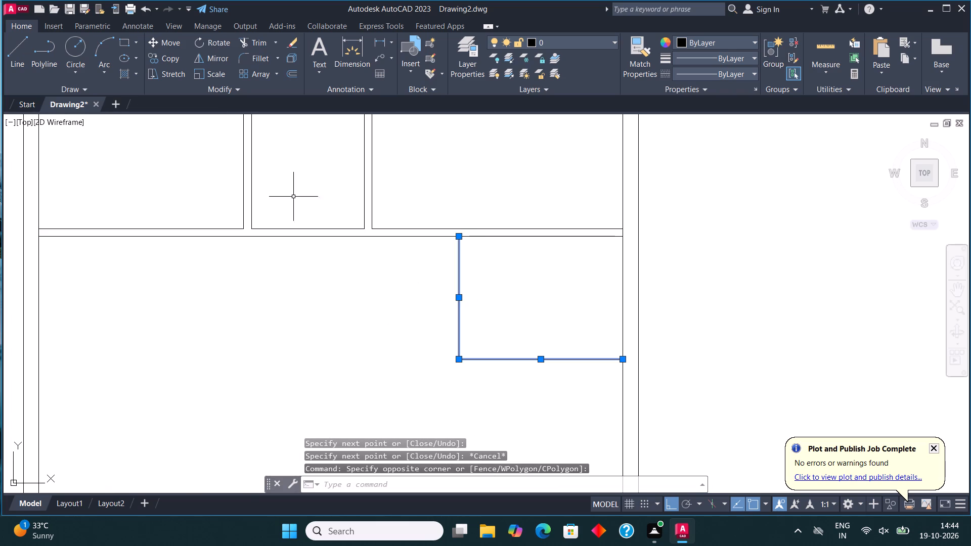
left_click(290, 70)
left_click(456, 302)
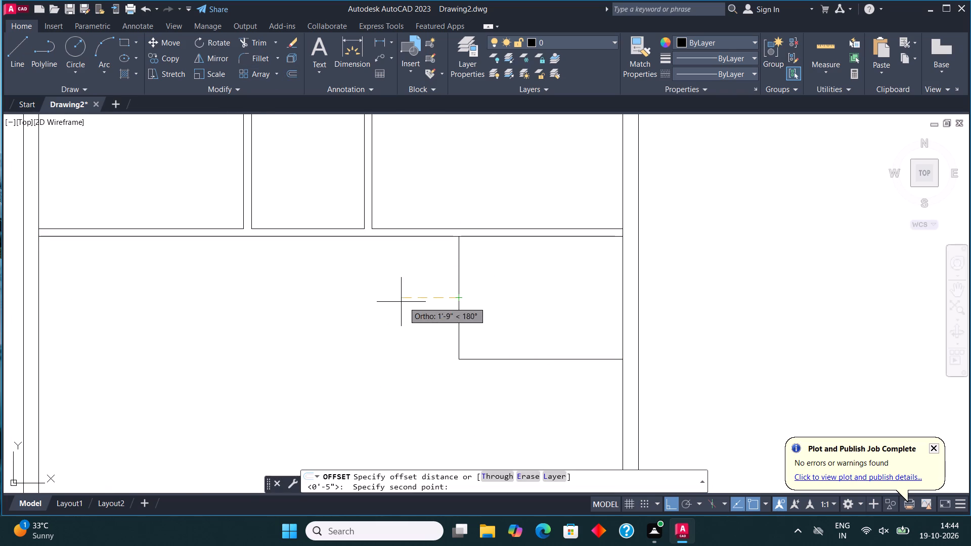
type("4.5\"")
key("Return")
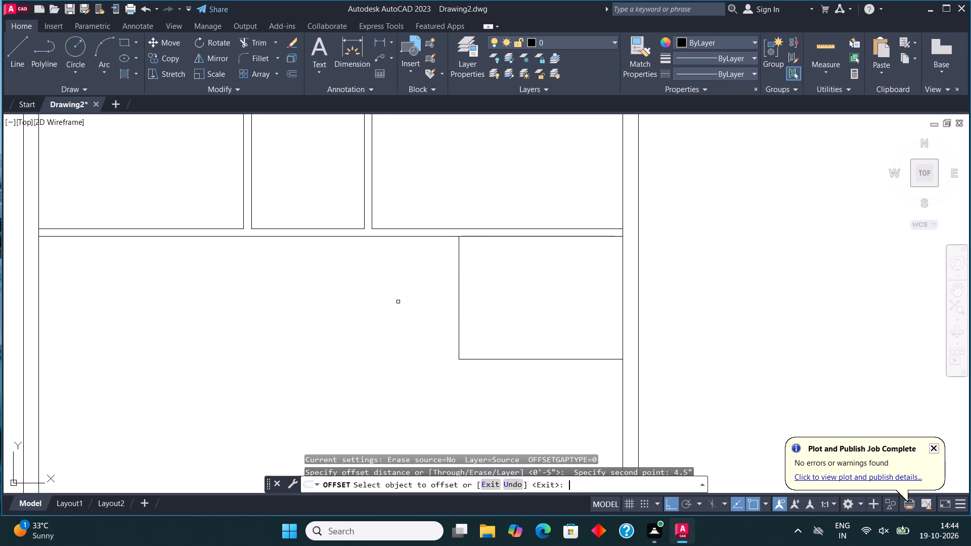
left_click(460, 297)
left_click_drag(432, 292, 444, 304)
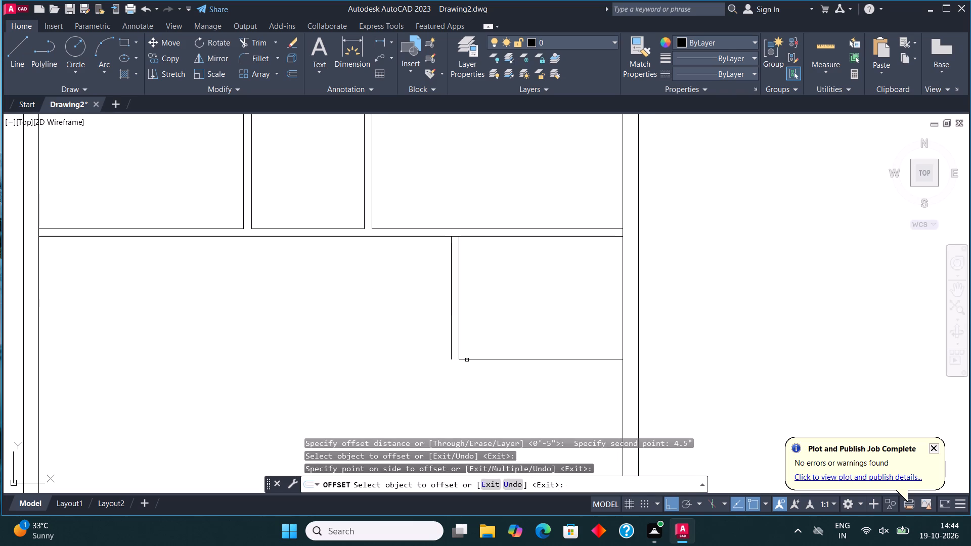
left_click_drag(471, 358, 467, 394)
left_click(457, 388)
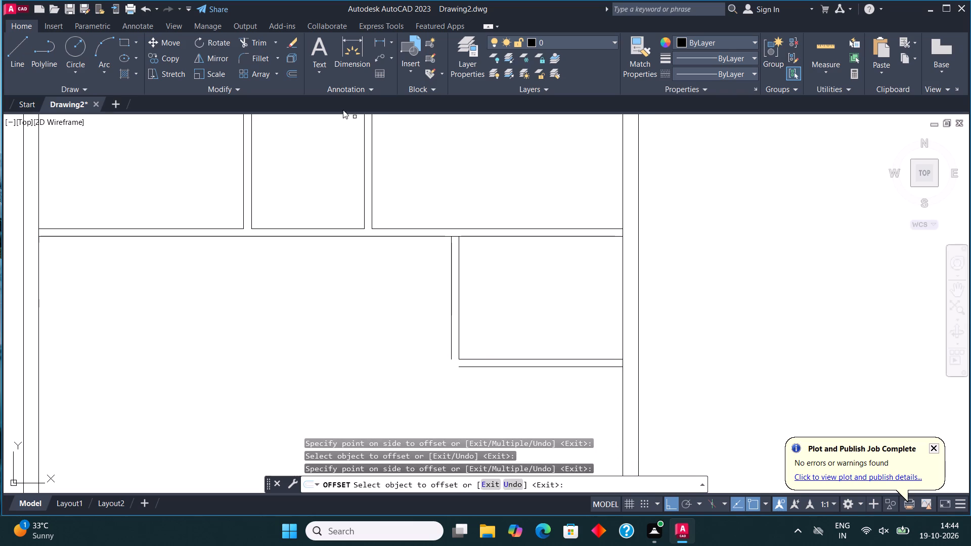
Fillet the two offset lines into a sharp outer corner at the 8' by 6' room's bottom left.
left_click(263, 62)
left_click(452, 326)
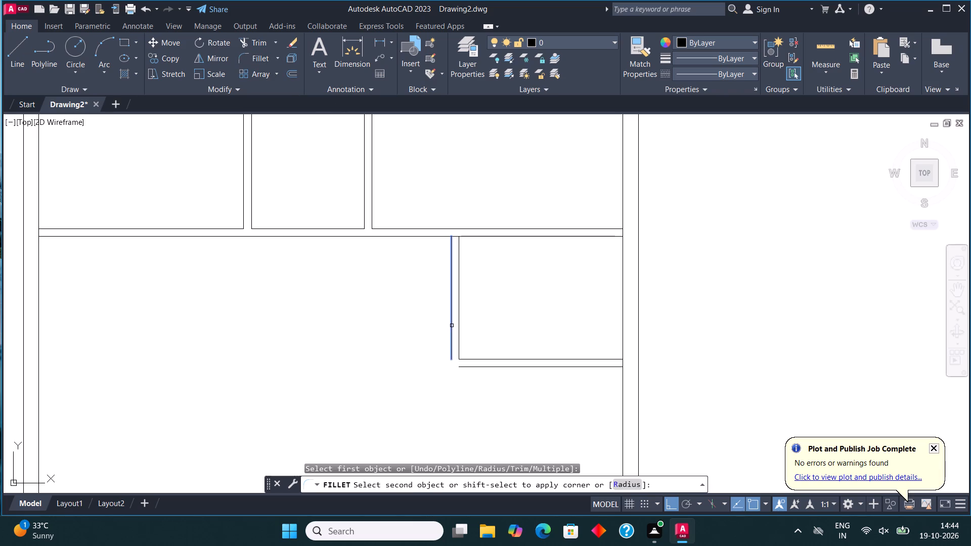
left_click(480, 366)
Draw a 10' by 10' room directly below the 8' by 6' room against the right outer wall, using lines for its top, left and bottom sides.
scroll(508, 295, "down", 2)
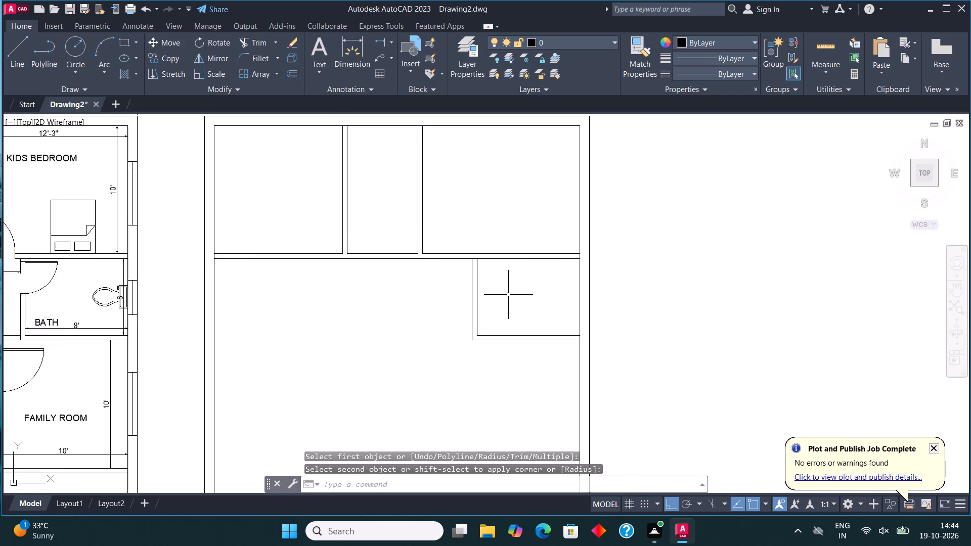
left_click(21, 42)
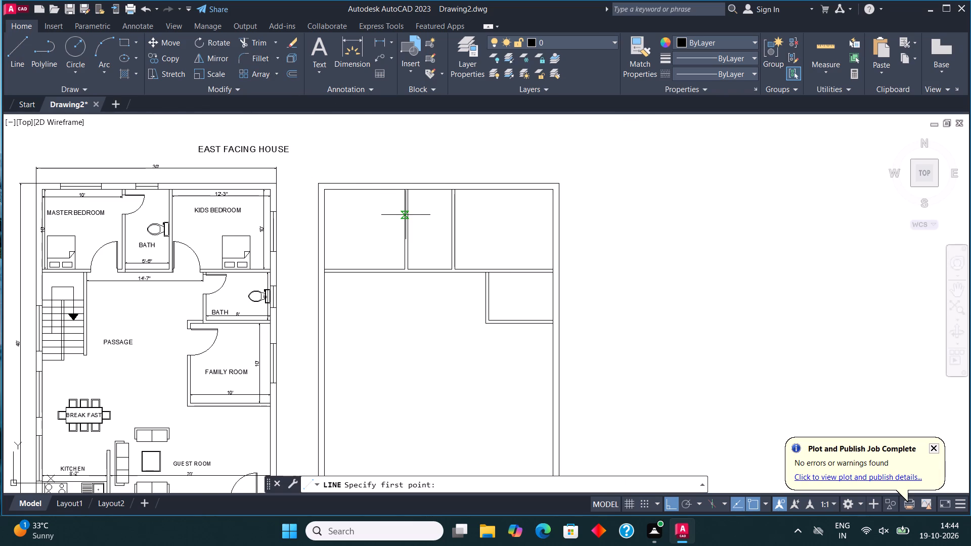
middle_click_drag(446, 242, 442, 206)
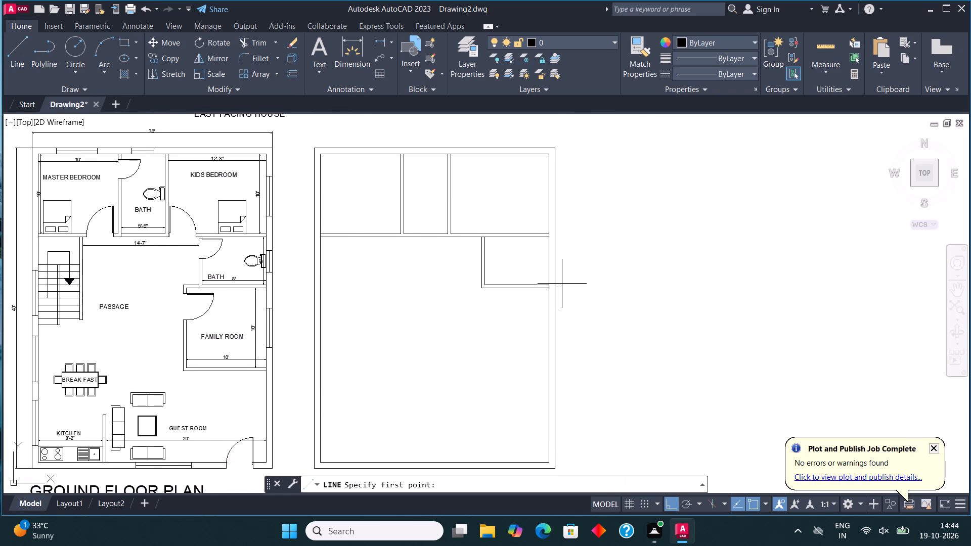
scroll(551, 285, "up", 3)
left_click(543, 297)
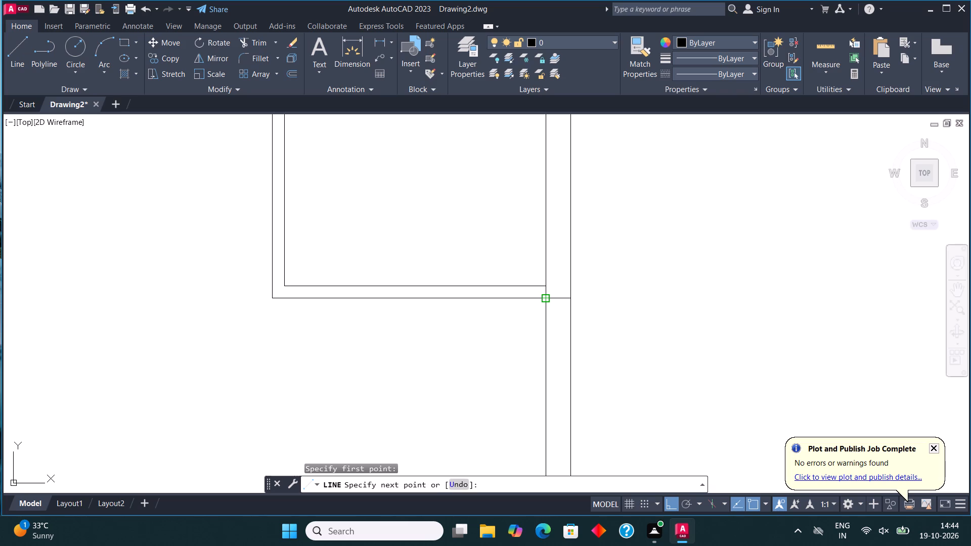
scroll(543, 297, "down", 1)
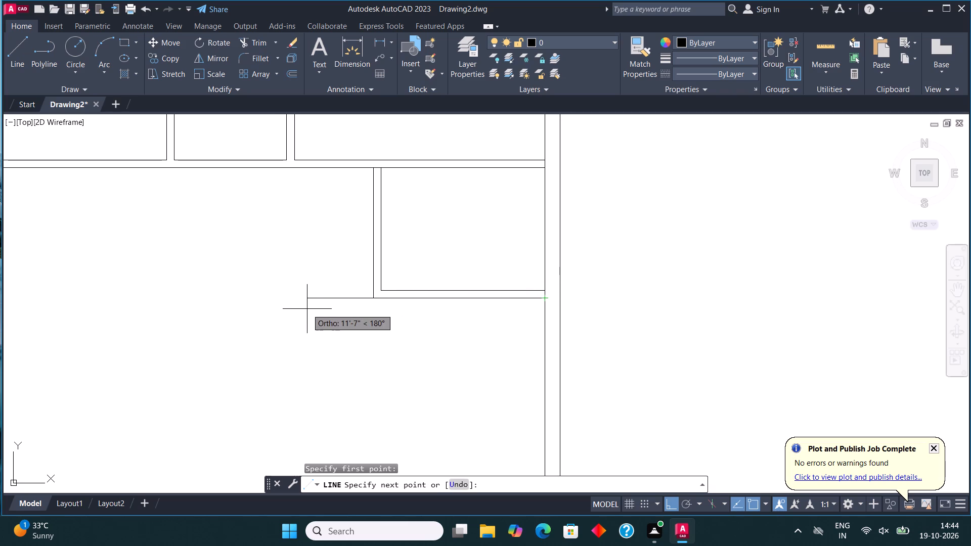
key("1")
key("0")
key("apostrophe")
key("Return")
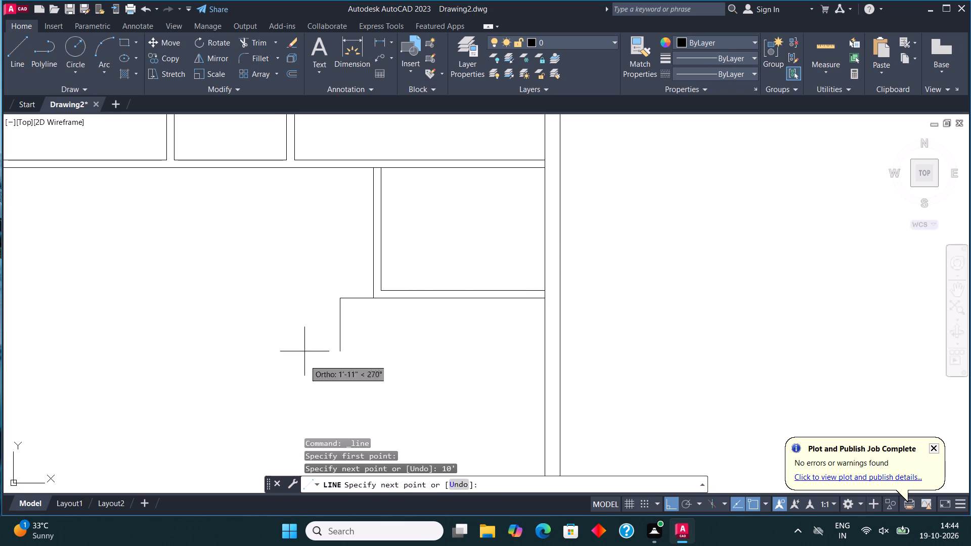
type("10'")
key("Return")
scroll(413, 287, "down", 3)
scroll(423, 333, "up", 2)
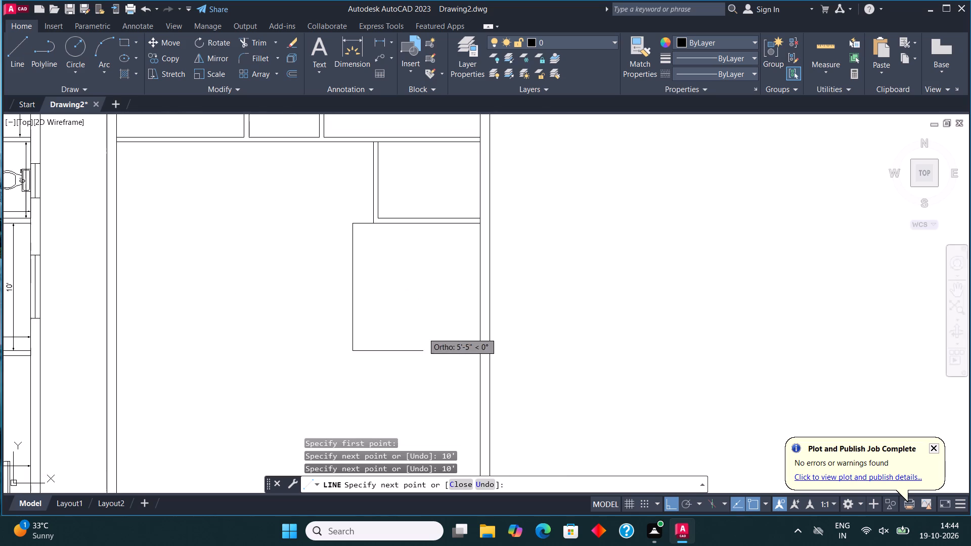
left_click(480, 352)
key("Escape")
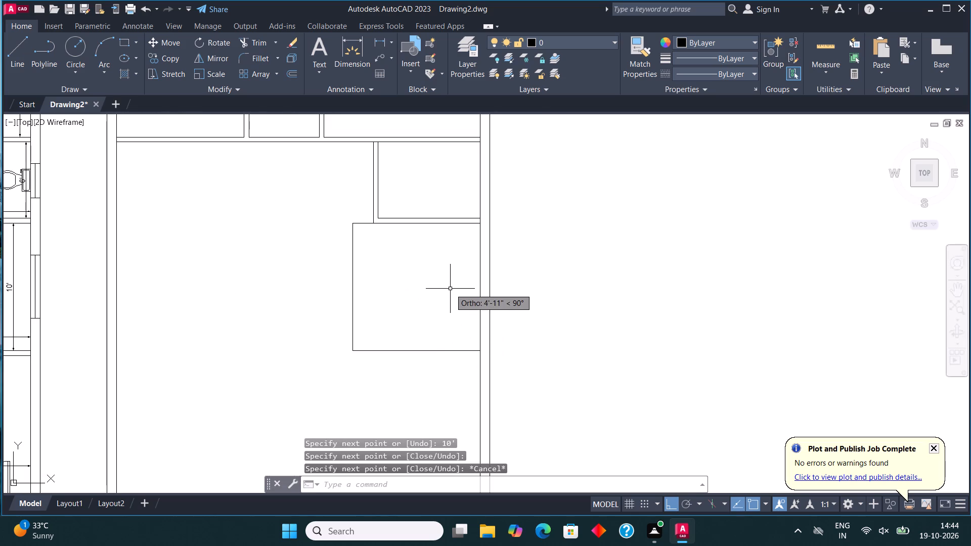
Offset the 10' by 10' room's left, top and bottom lines 4.5" outward for the wall thickness.
left_click_drag(372, 371, 365, 365)
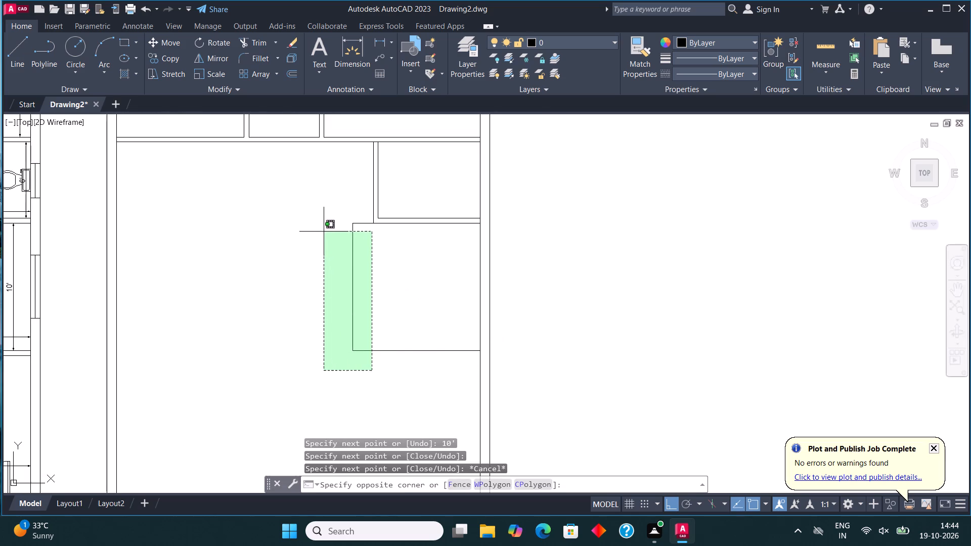
left_click(332, 253)
left_click(290, 70)
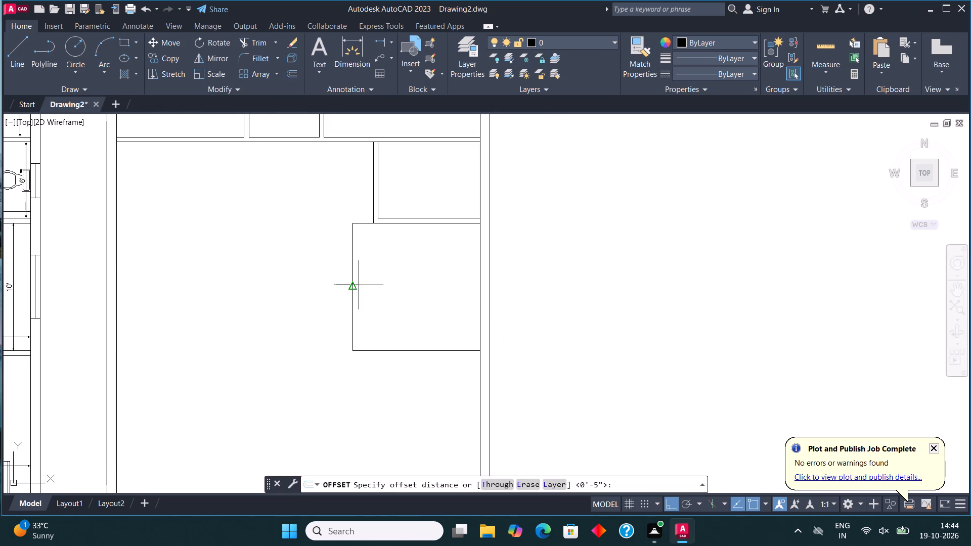
left_click(352, 283)
type("4.5\"")
key("Return")
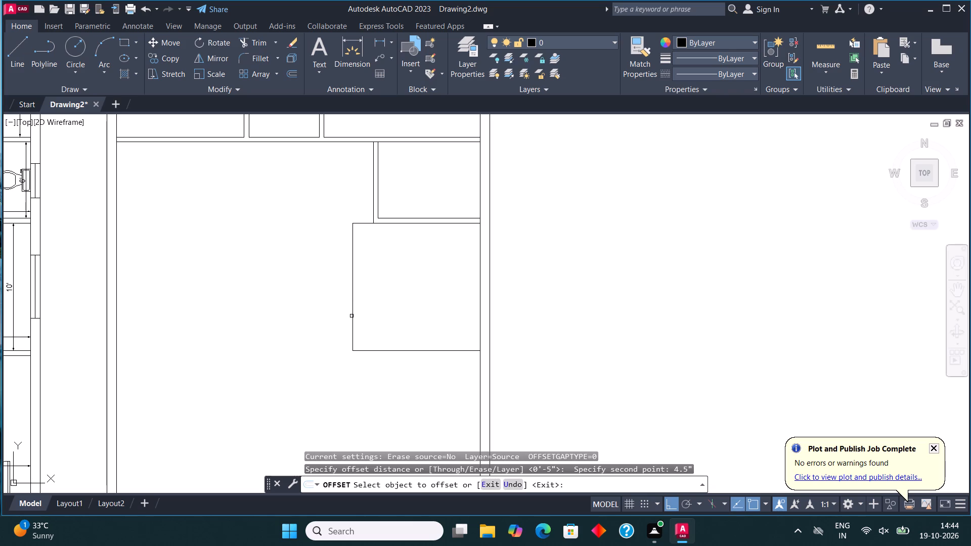
left_click(350, 306)
left_click(352, 301)
left_click(324, 297)
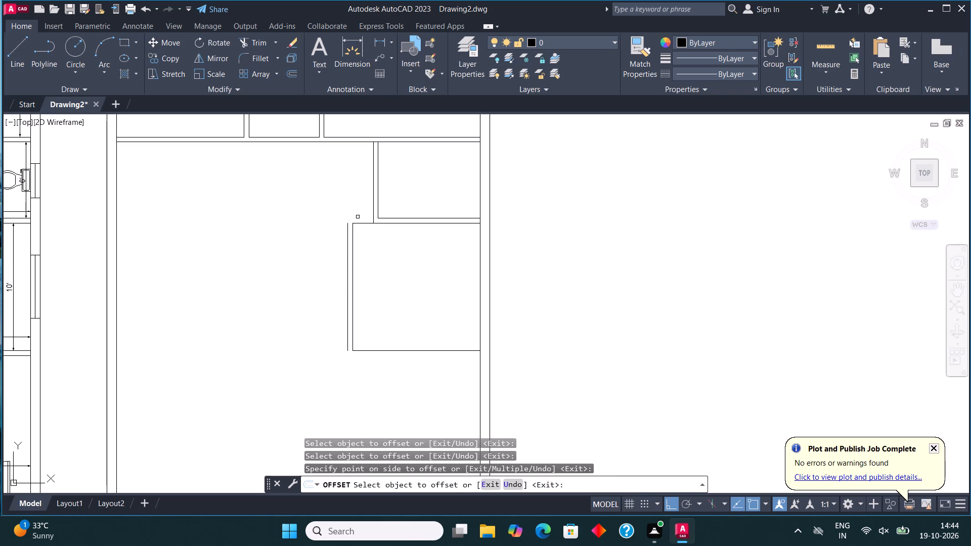
left_click(361, 224)
left_click(360, 191)
left_click_drag(406, 350, 406, 356)
left_click(409, 372)
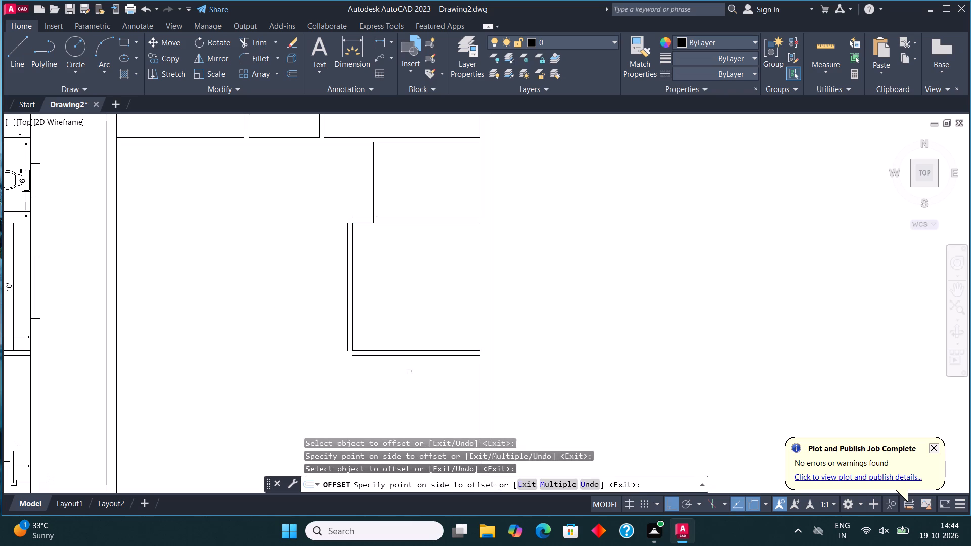
Fillet the offset lines into sharp outer corners at the 10' by 10' room's top left and bottom left.
left_click(267, 58)
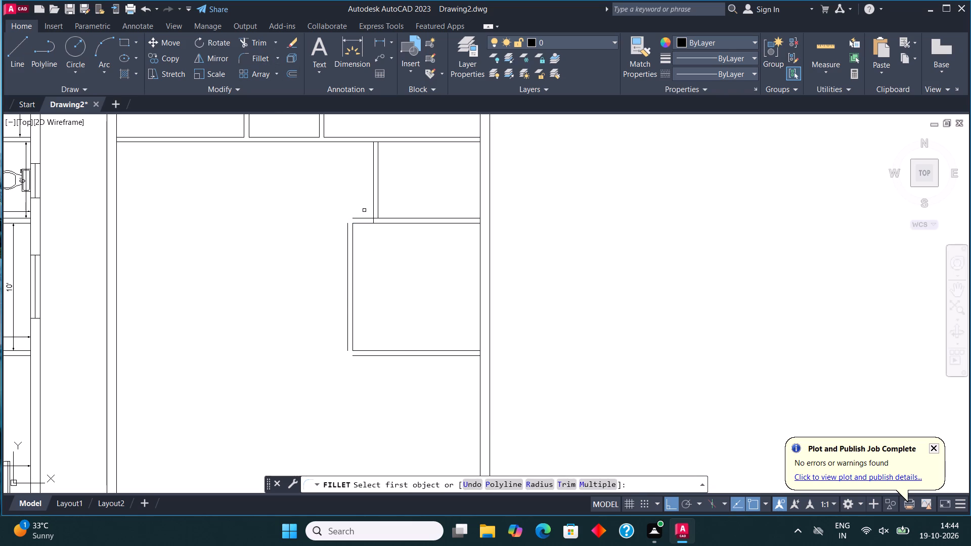
left_click(367, 219)
left_click(346, 240)
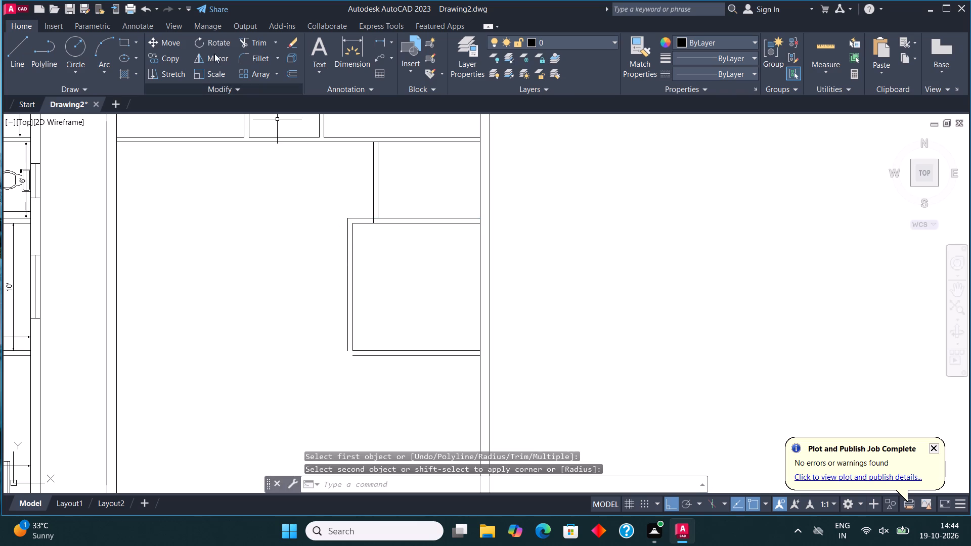
left_click(248, 55)
left_click(347, 297)
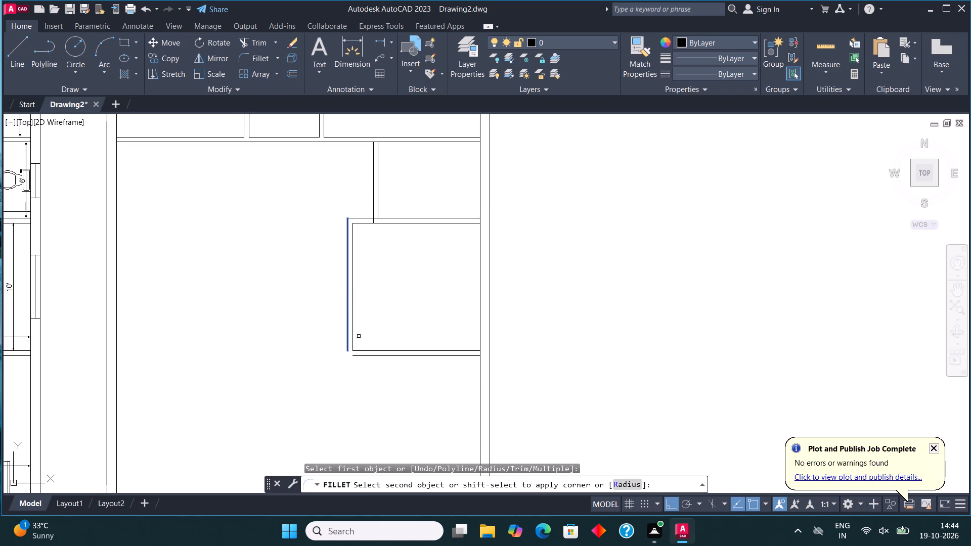
left_click(365, 358)
left_click(364, 354)
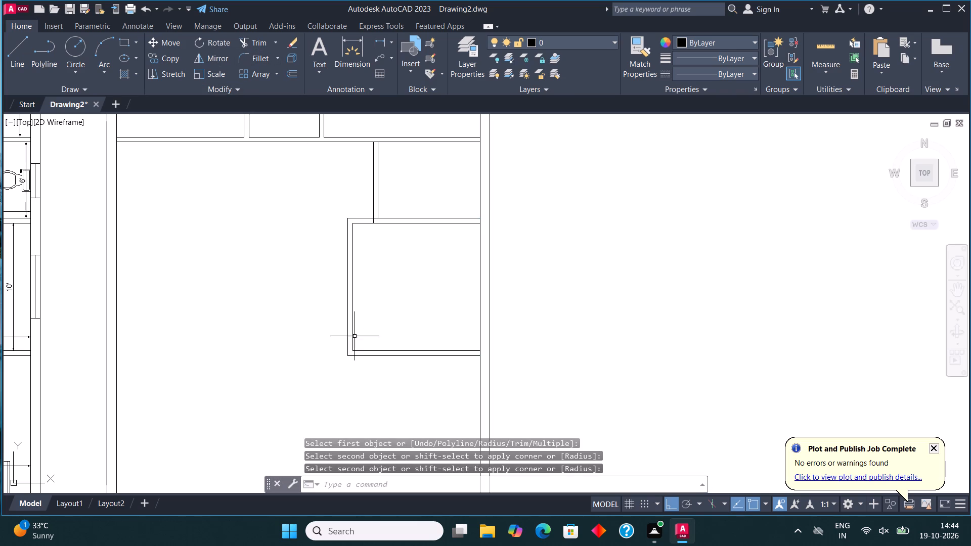
Trim the excess line inside the junction of the 8' by 6' room's left wall and the 10' by 10' room's top wall.
left_click(261, 45)
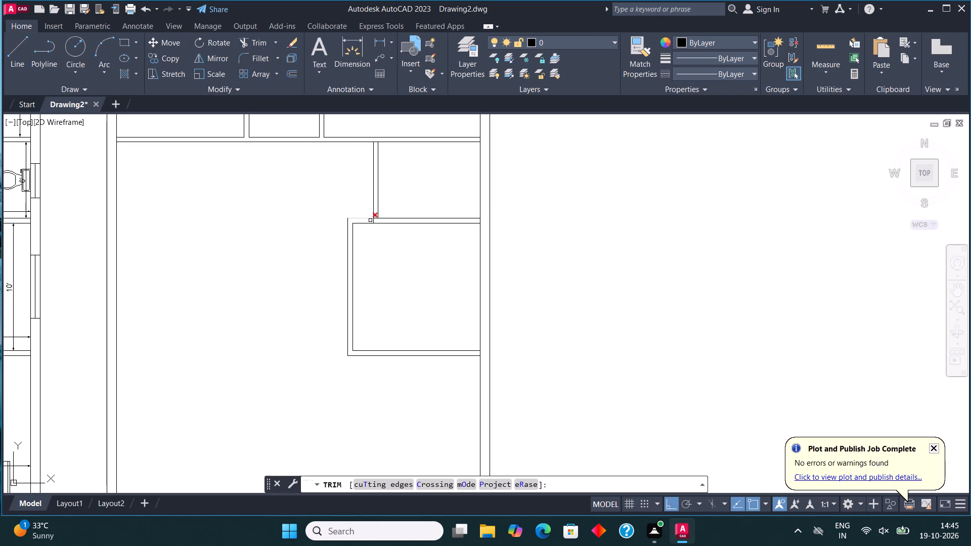
left_click(373, 221)
scroll(373, 221, "up", 3)
left_click_drag(360, 220, 380, 212)
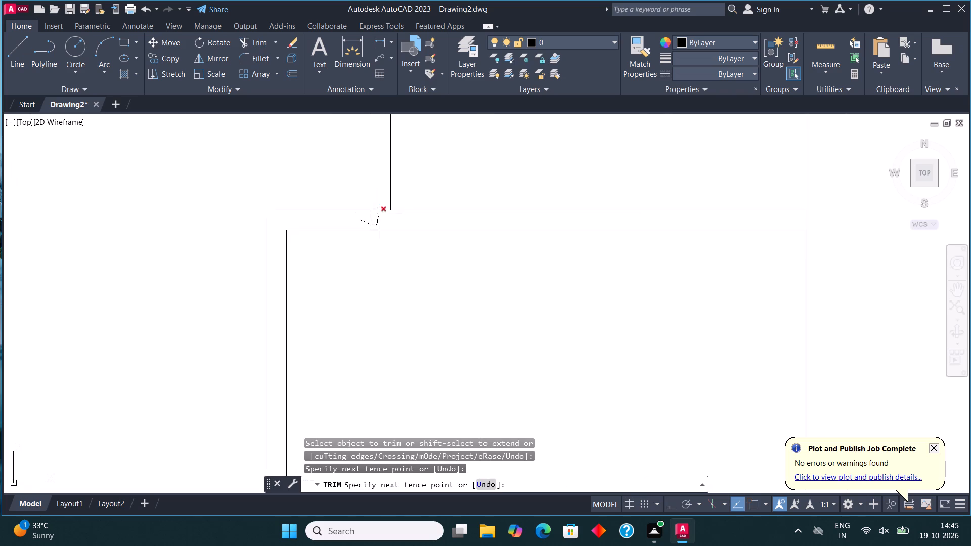
left_click_drag(380, 212, 377, 196)
scroll(404, 204, "down", 4)
key("Escape")
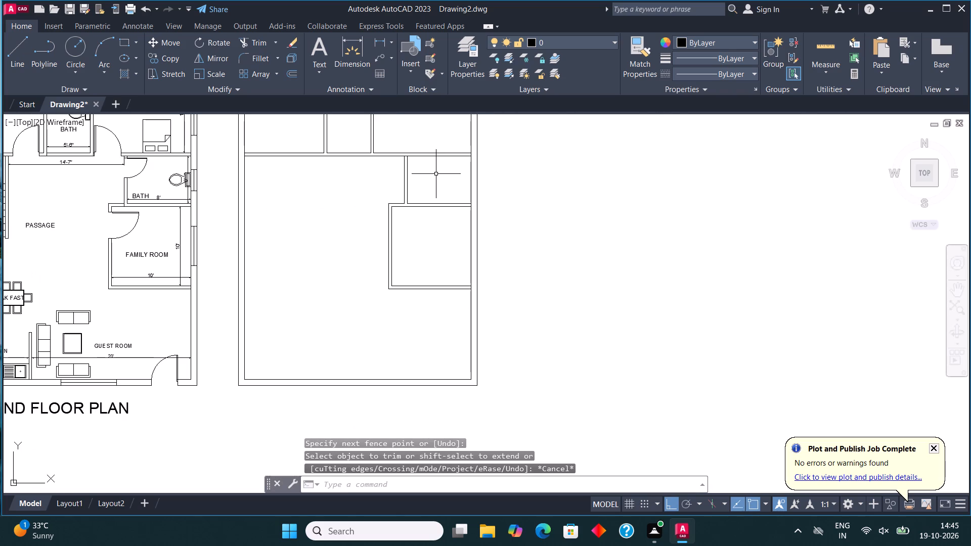
Draw two vertical wall lines from the 10' by 10' room's bottom-left outer and inner corners down to the bottom outer wall's inner face.
scroll(445, 189, "down", 2)
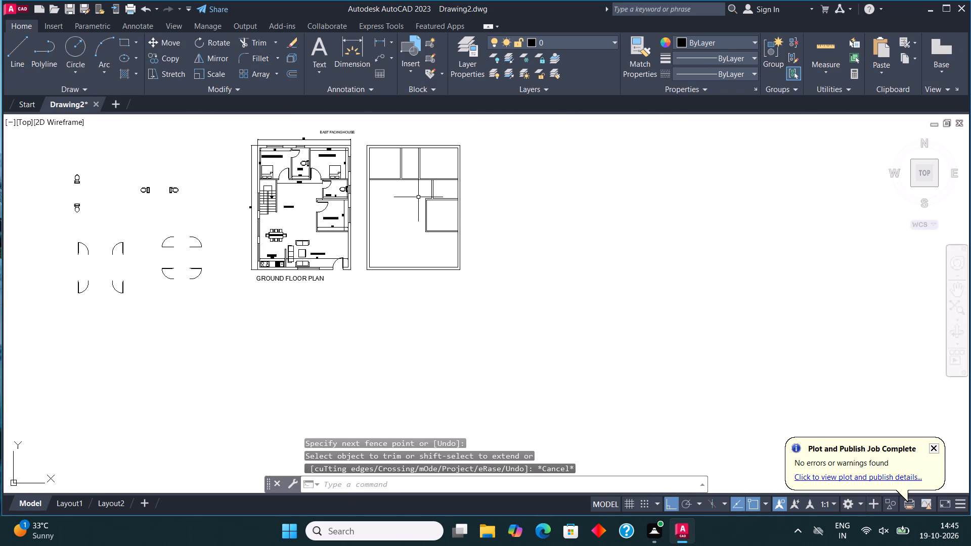
left_click(27, 39)
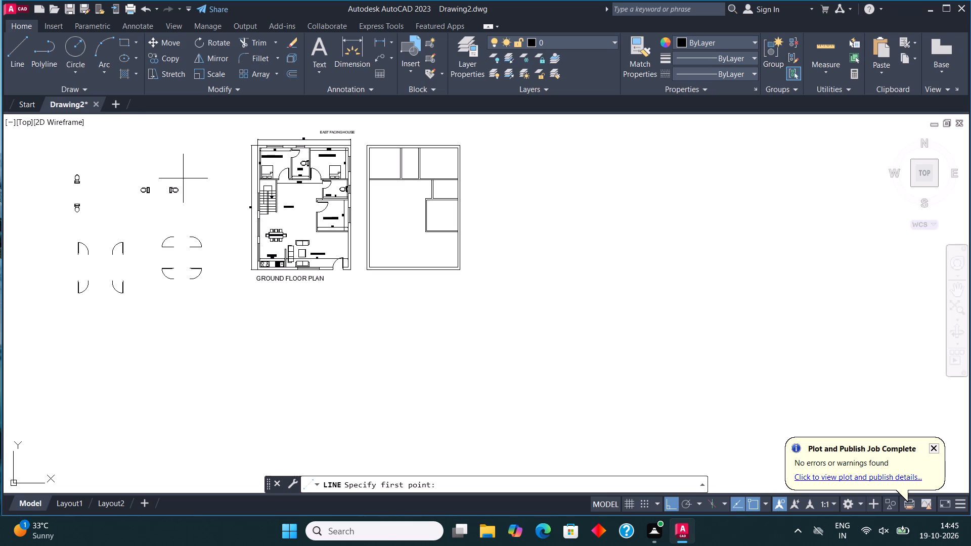
scroll(394, 230, "up", 2)
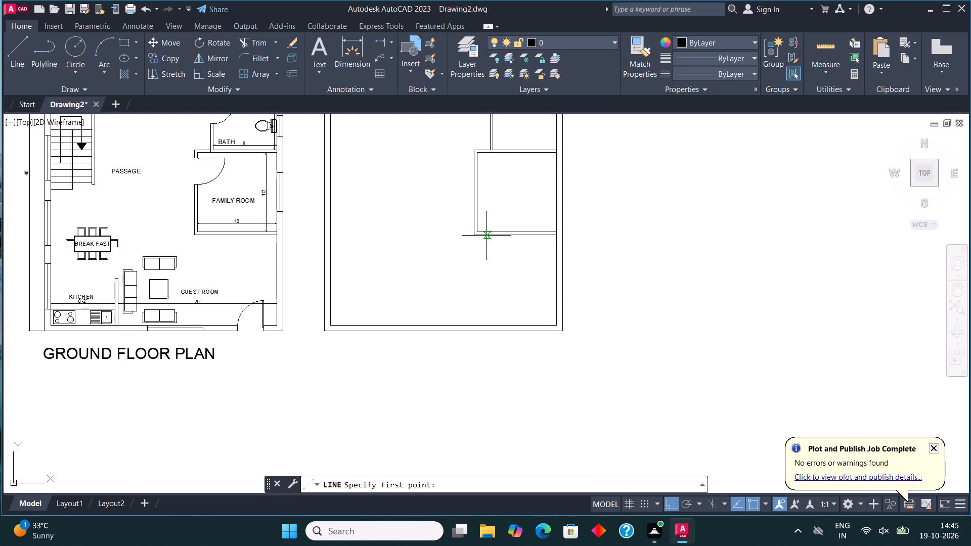
left_click(474, 238)
left_click(476, 324)
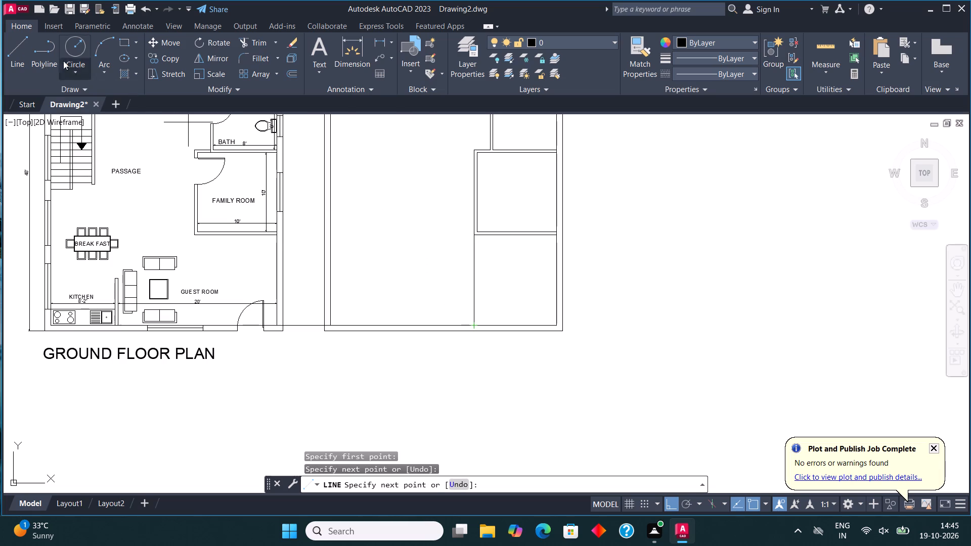
left_click(10, 53)
scroll(444, 217, "up", 4)
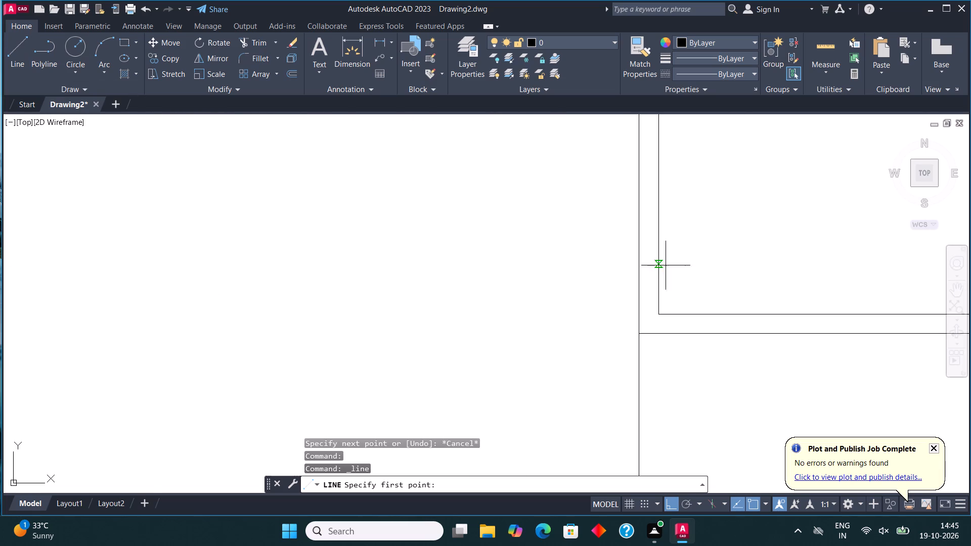
left_click(658, 316)
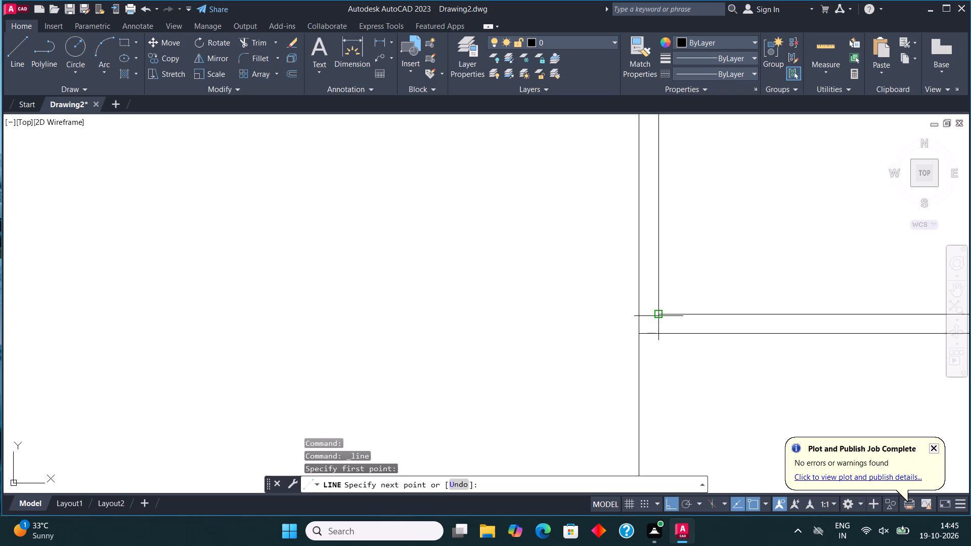
left_click(660, 335)
scroll(617, 190, "down", 5)
scroll(631, 271, "up", 4)
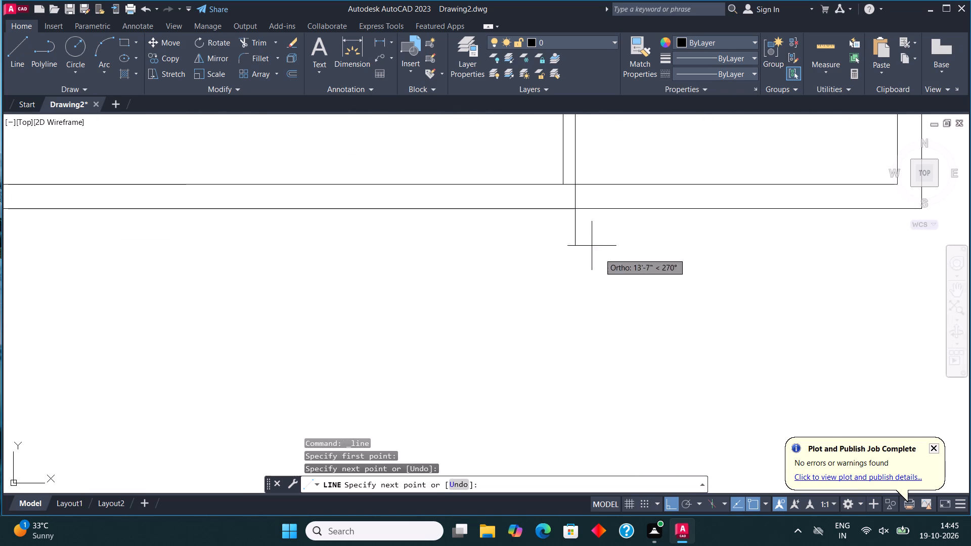
left_click(577, 187)
scroll(577, 187, "down", 4)
middle_click_drag(538, 120, 669, 318)
scroll(669, 318, "up", 1)
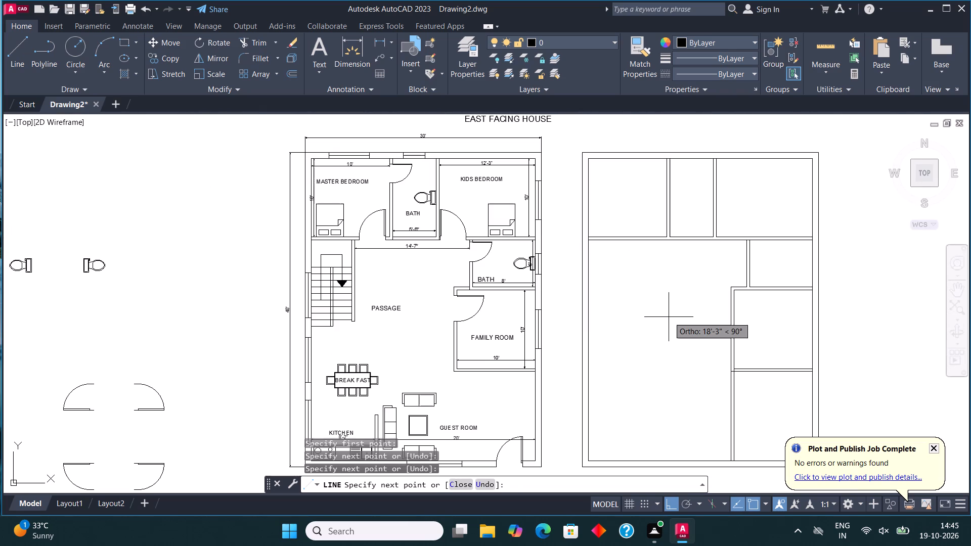
key("Escape")
scroll(676, 322, "down", 1)
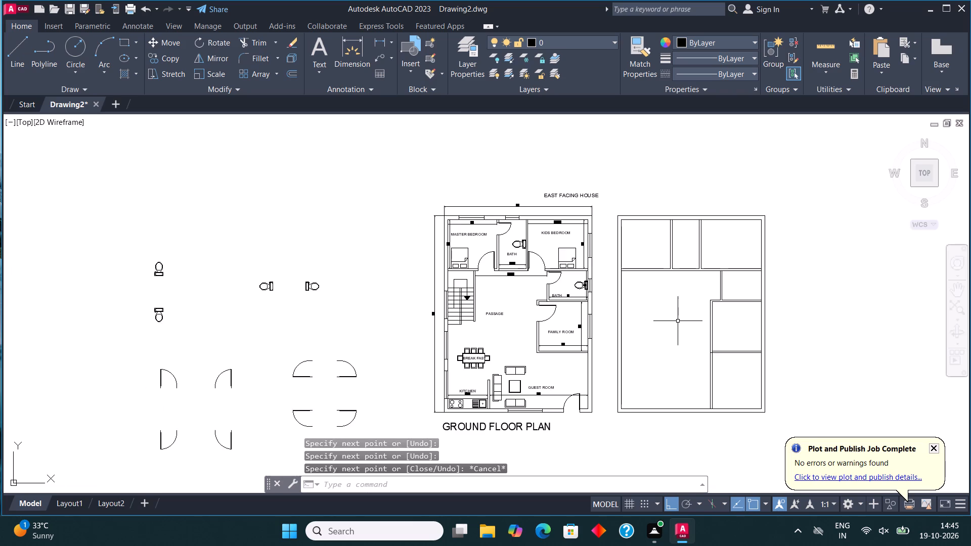
Draw a line 16'8" up from the second plan's inner bottom-left corner, ending with a short horizontal line into the room.
middle_click_drag(676, 321, 373, 317)
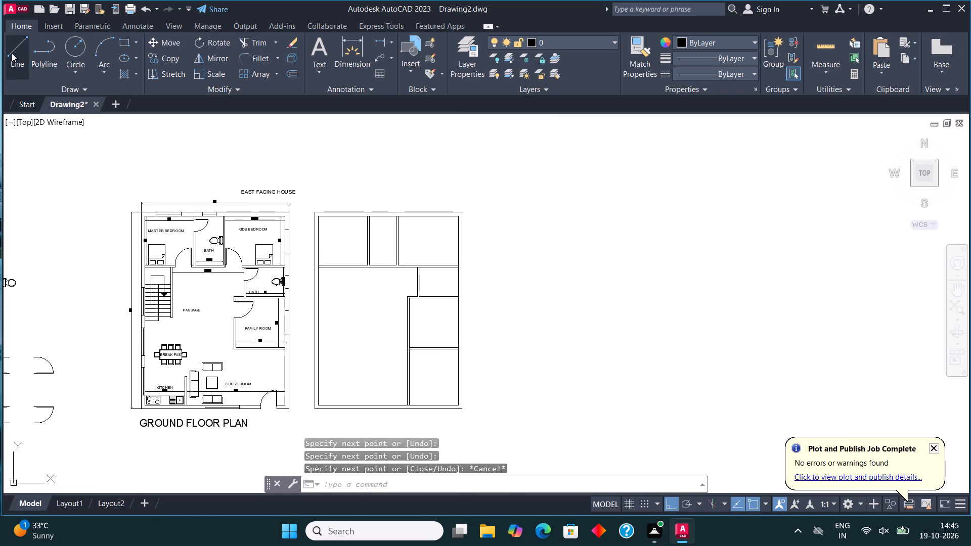
left_click(13, 52)
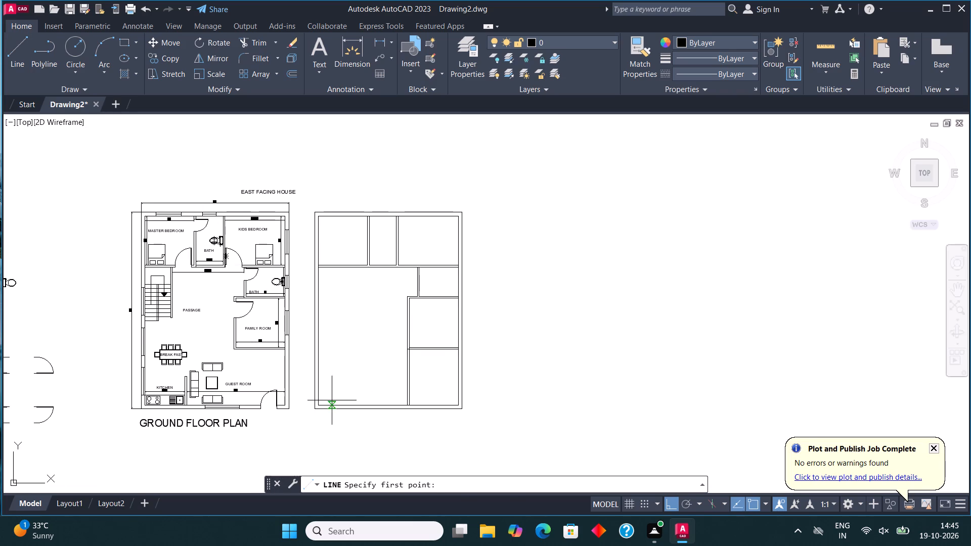
left_click(317, 402)
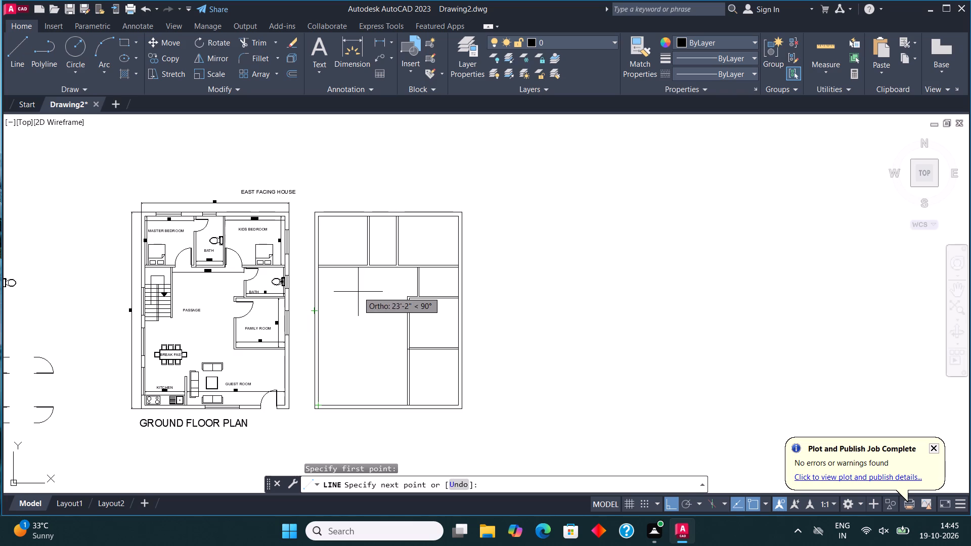
key("1")
type("6'8\"")
key("Return")
middle_click_drag(360, 293, 488, 318)
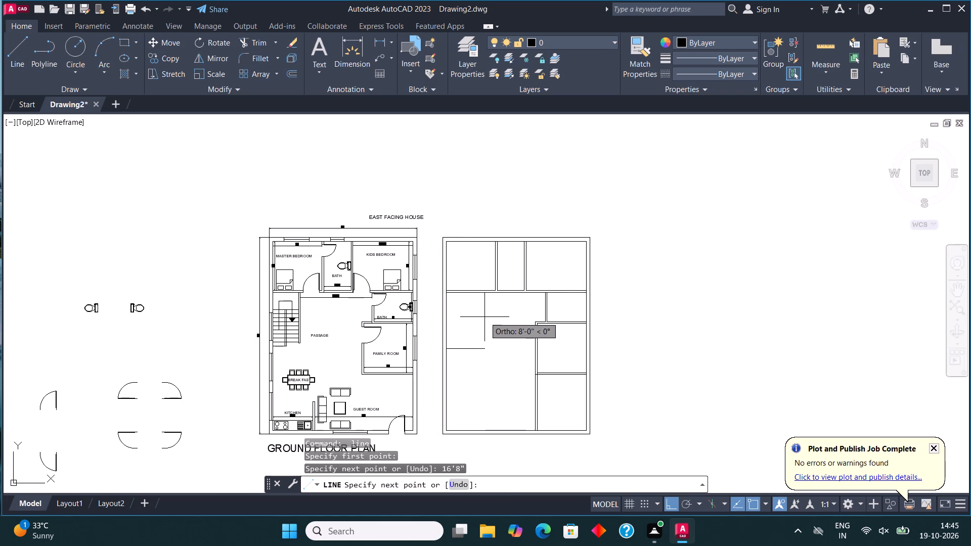
scroll(443, 324, "up", 1)
left_click(466, 368)
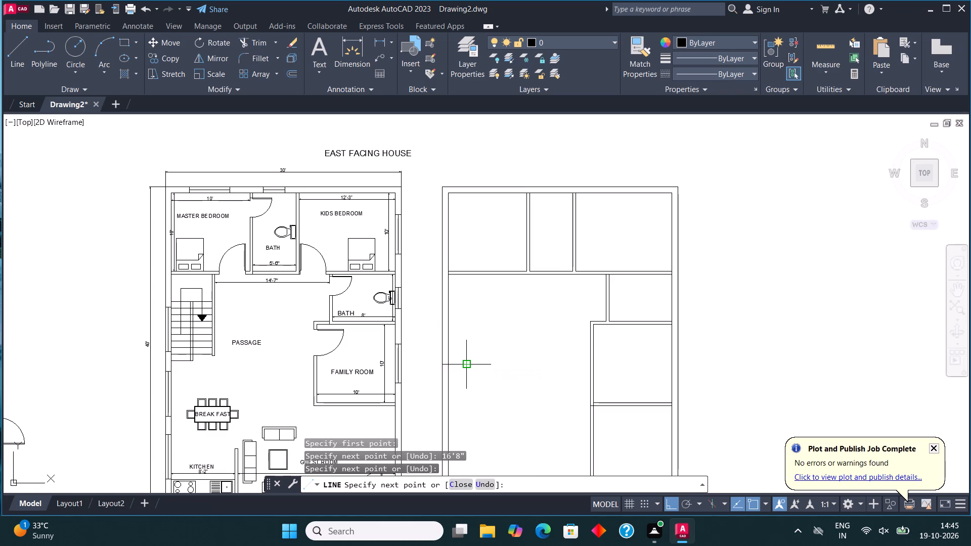
key("Escape")
scroll(489, 377, "down", 2)
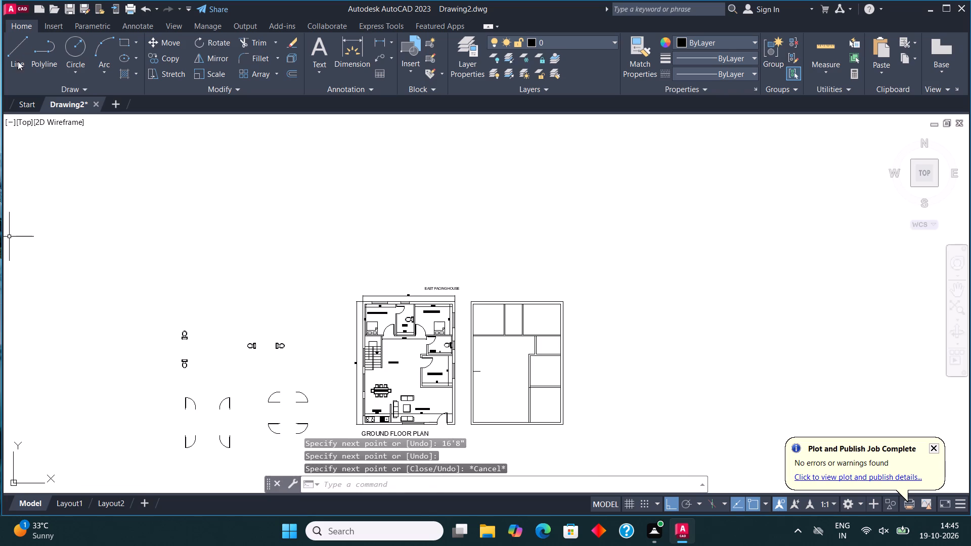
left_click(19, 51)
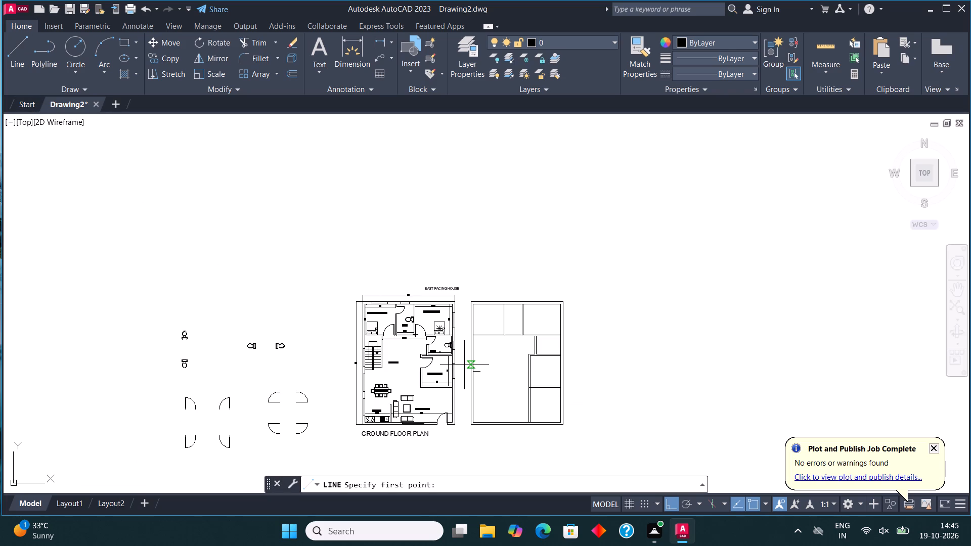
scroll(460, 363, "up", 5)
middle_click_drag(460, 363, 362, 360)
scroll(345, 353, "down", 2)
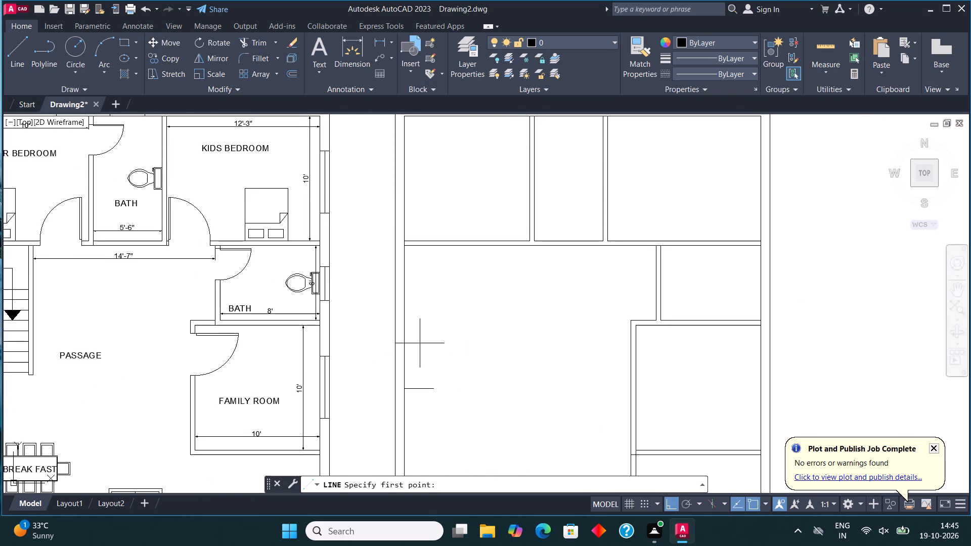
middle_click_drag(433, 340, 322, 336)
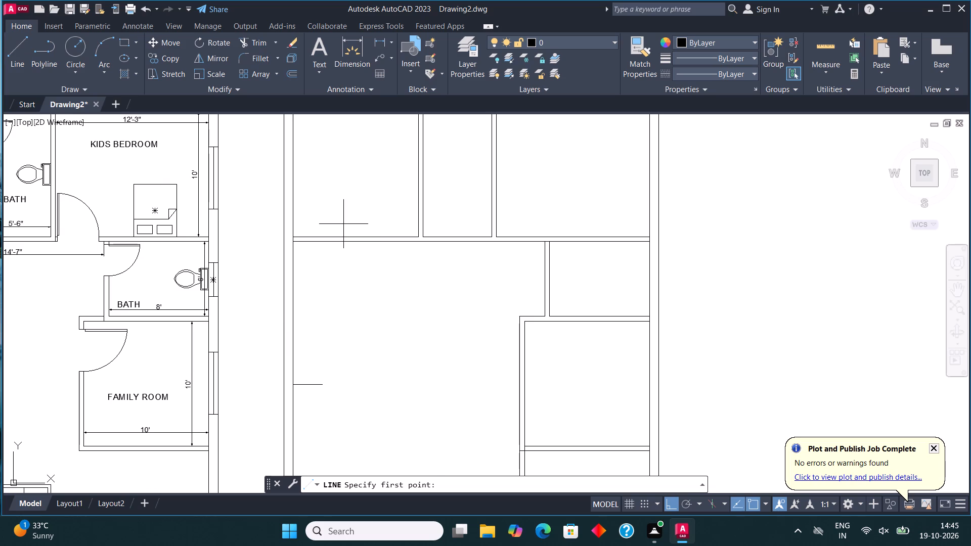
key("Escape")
Copy the upper left-swinging spare door onto the second plan's top-left room's bottom wall, near its right corner, with ortho off.
scroll(408, 228, "down", 6)
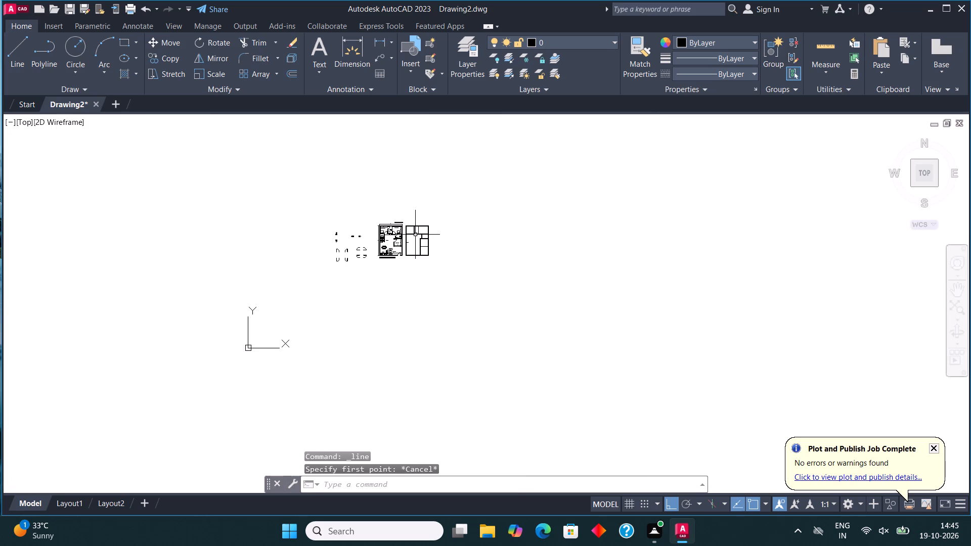
scroll(339, 226, "up", 5)
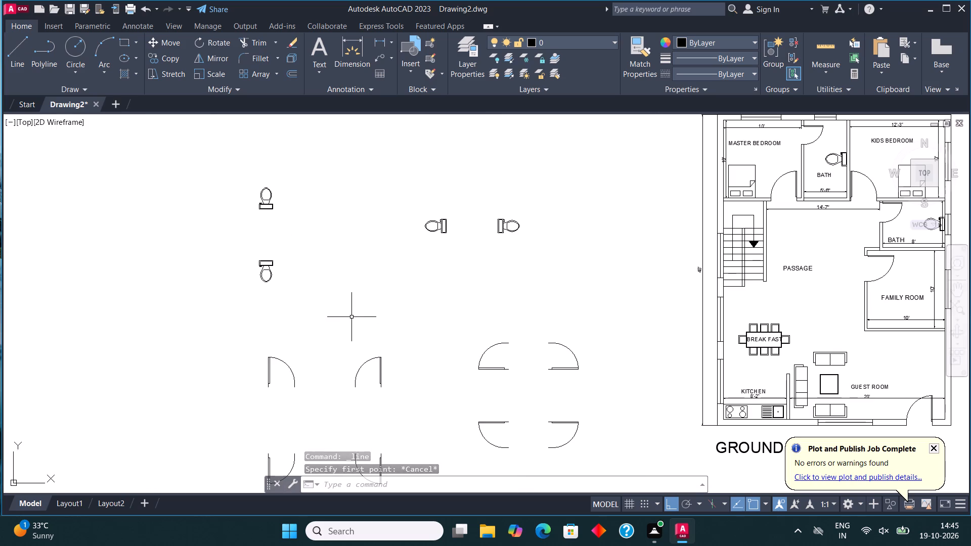
left_click_drag(382, 376, 377, 370)
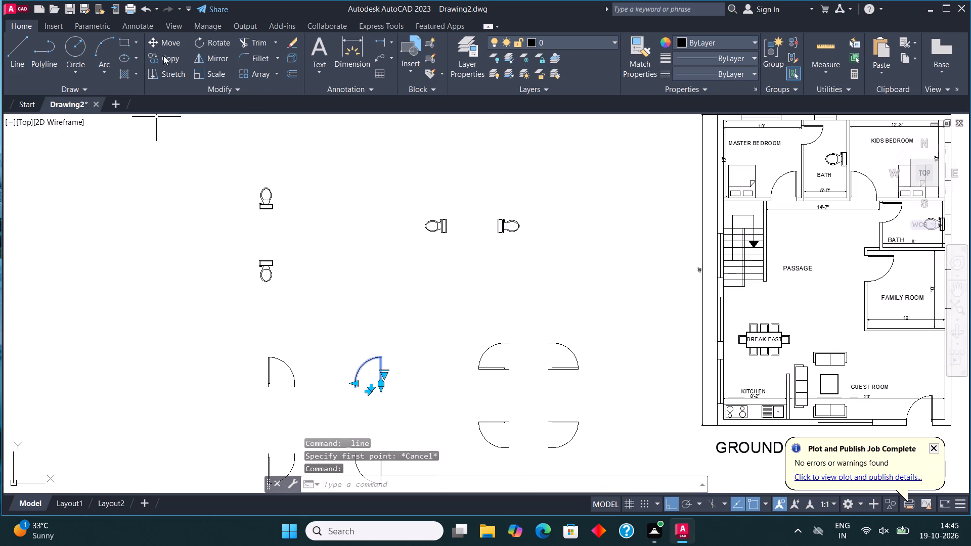
left_click(170, 59)
left_click(384, 387)
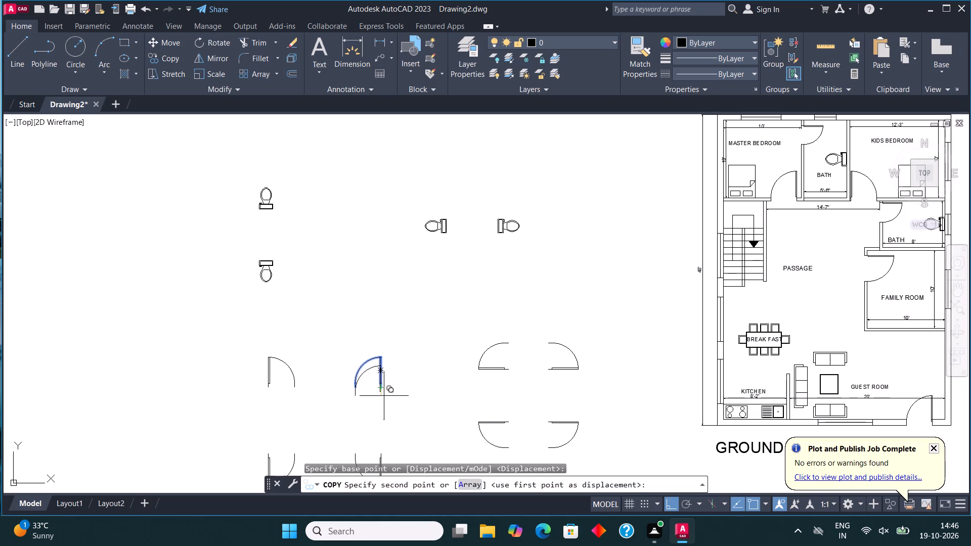
scroll(373, 444, "down", 4)
key("F8")
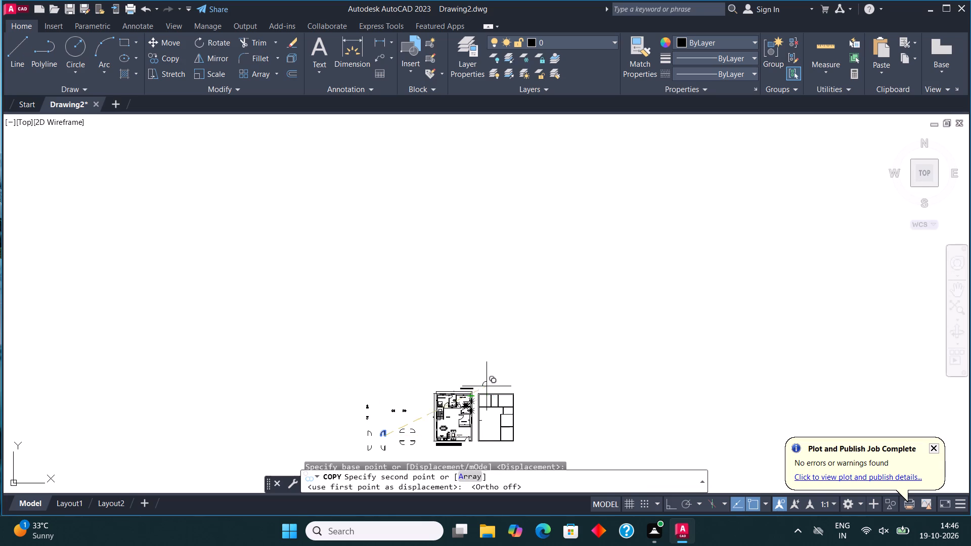
scroll(495, 418, "up", 4)
scroll(456, 338, "up", 3)
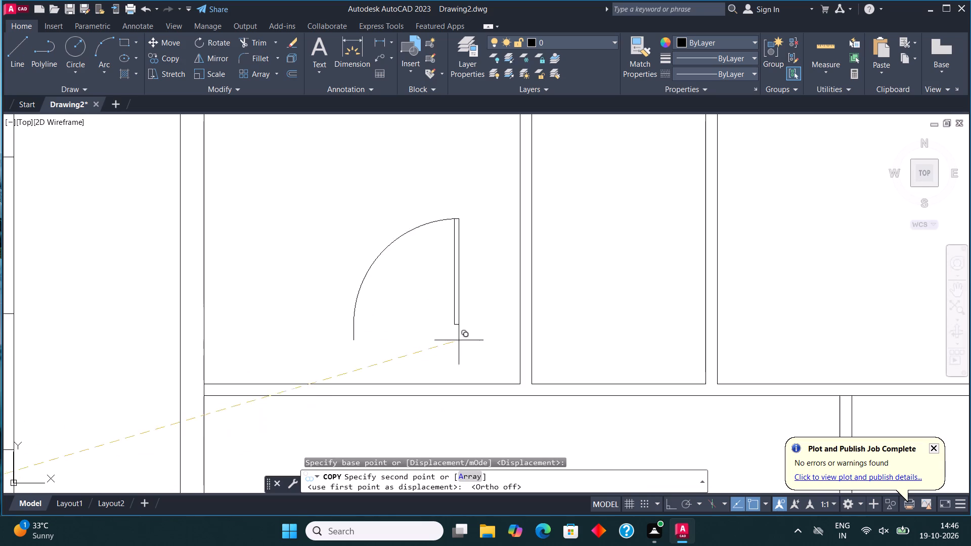
left_click(507, 394)
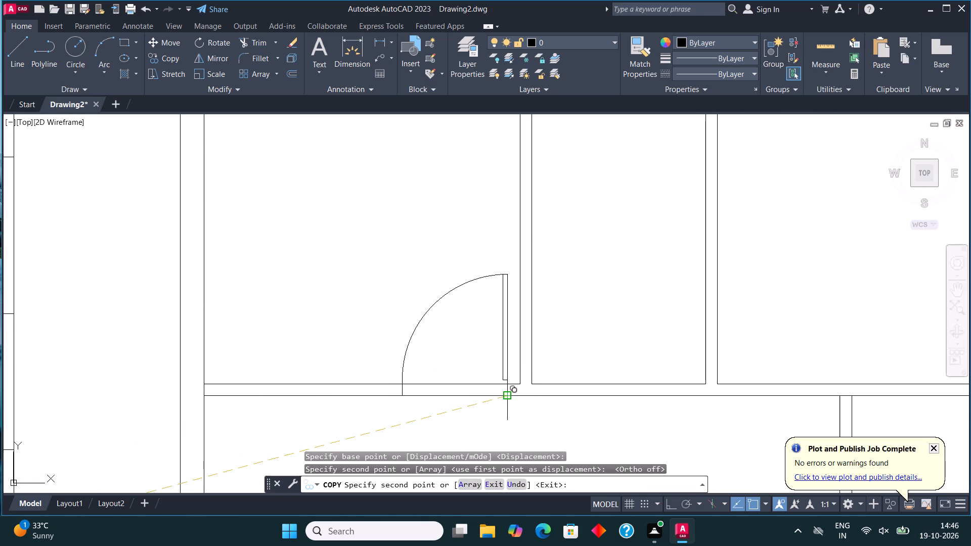
key("Escape")
Copy the upper right-swinging spare door onto the second plan's top-right room's bottom wall, near its left corner.
scroll(505, 393, "down", 7)
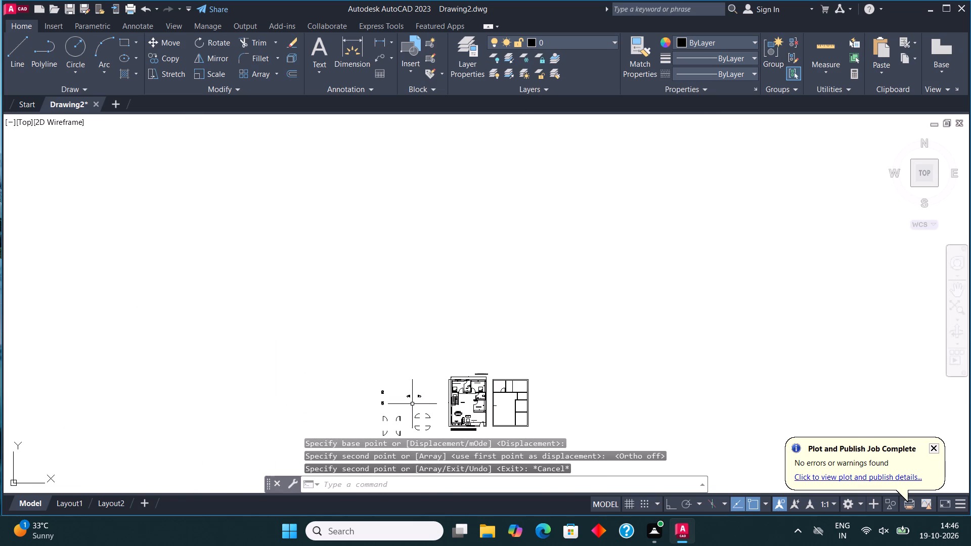
scroll(389, 421, "up", 6)
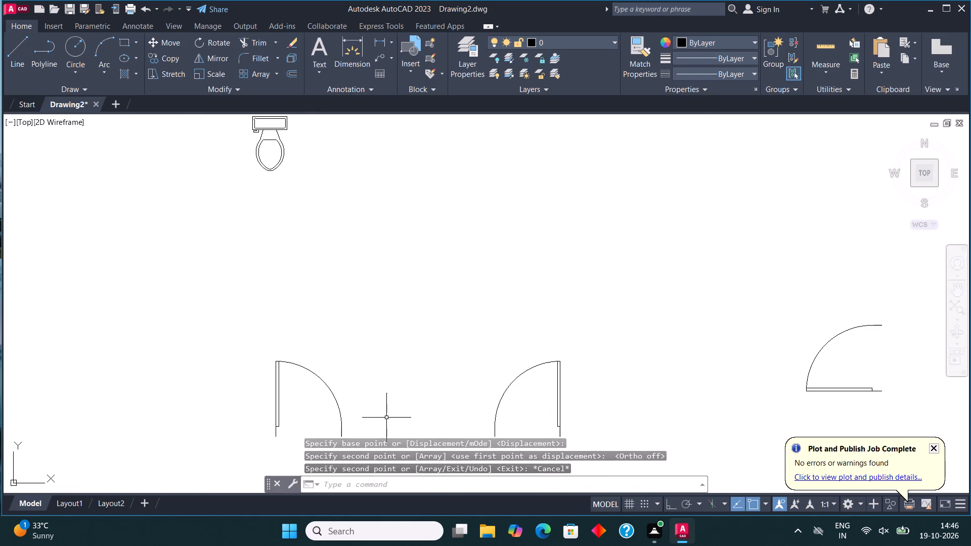
left_click(304, 407)
left_click(247, 396)
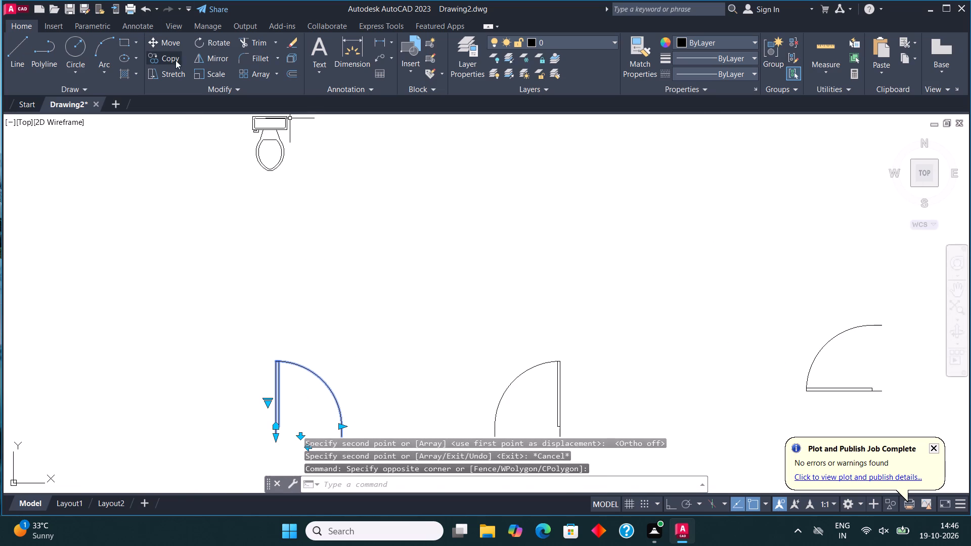
left_click(176, 60)
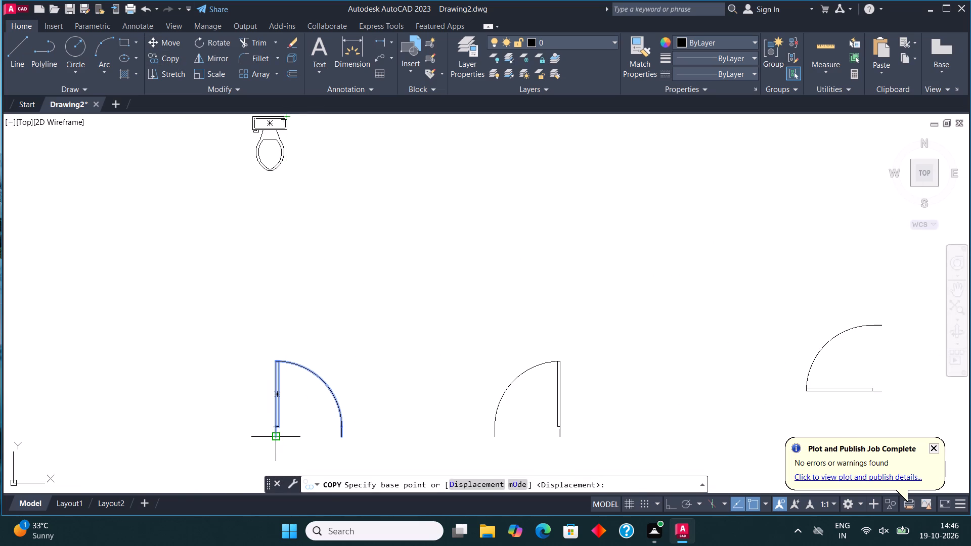
left_click(275, 438)
scroll(313, 365, "down", 3)
middle_click_drag(843, 250, 406, 441)
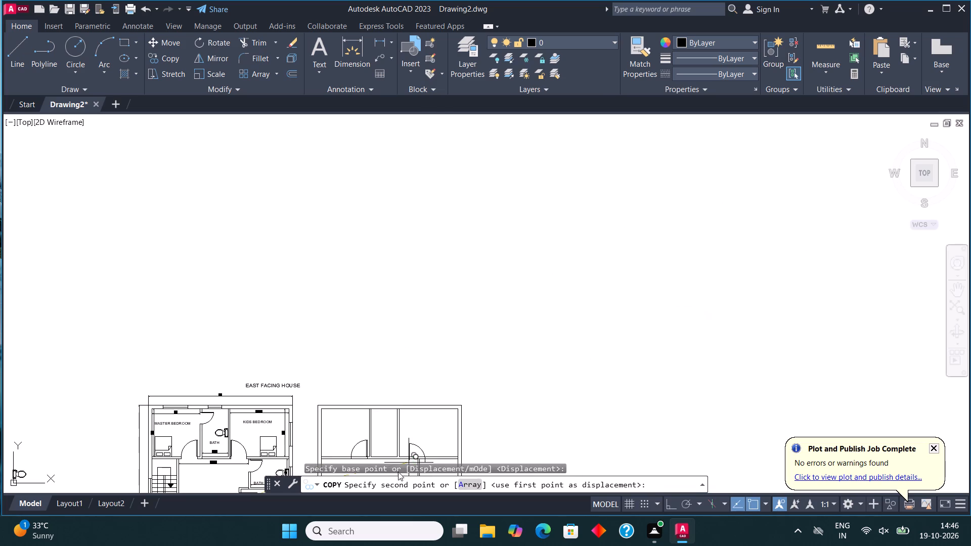
scroll(421, 421, "down", 2)
scroll(400, 440, "up", 5)
scroll(534, 387, "up", 2)
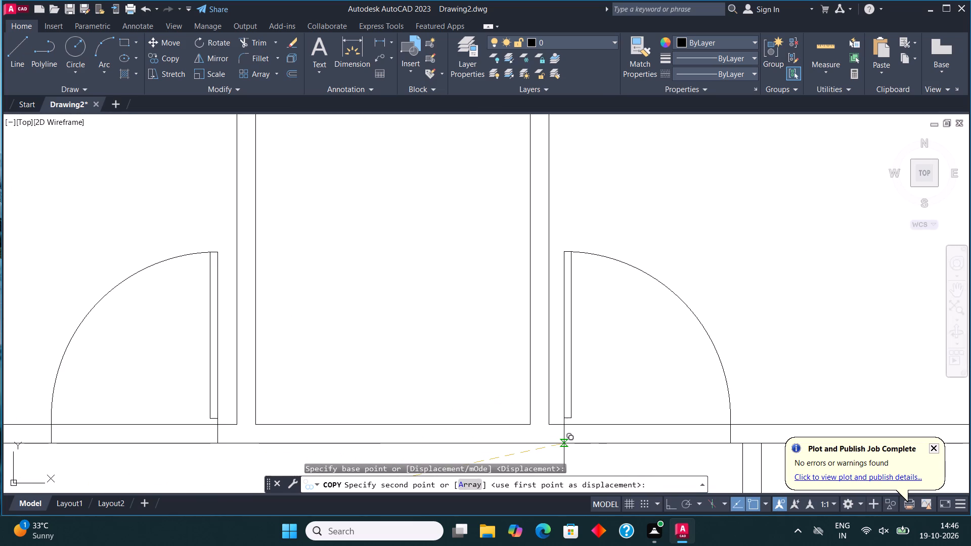
left_click(562, 444)
key("Escape")
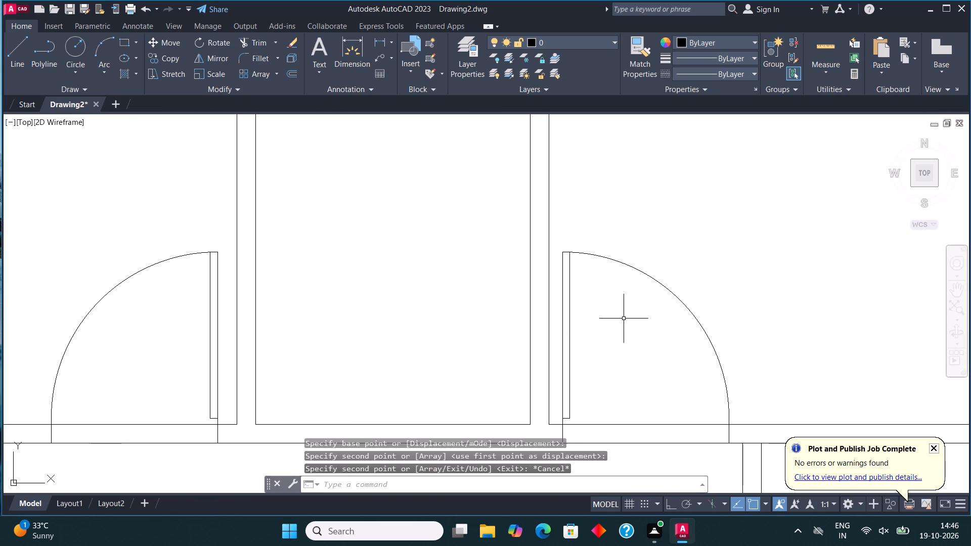
Copy the ground floor's 8' by 6' bath door to the top of the matching room's left wall in the second plan.
scroll(441, 283, "down", 4)
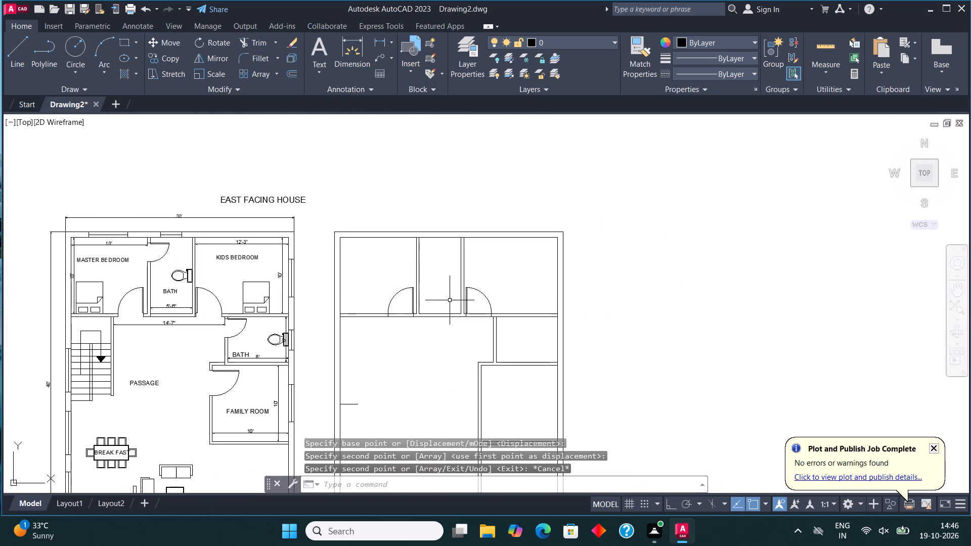
scroll(231, 330, "up", 3)
left_click_drag(236, 333, 258, 381)
left_click(250, 367)
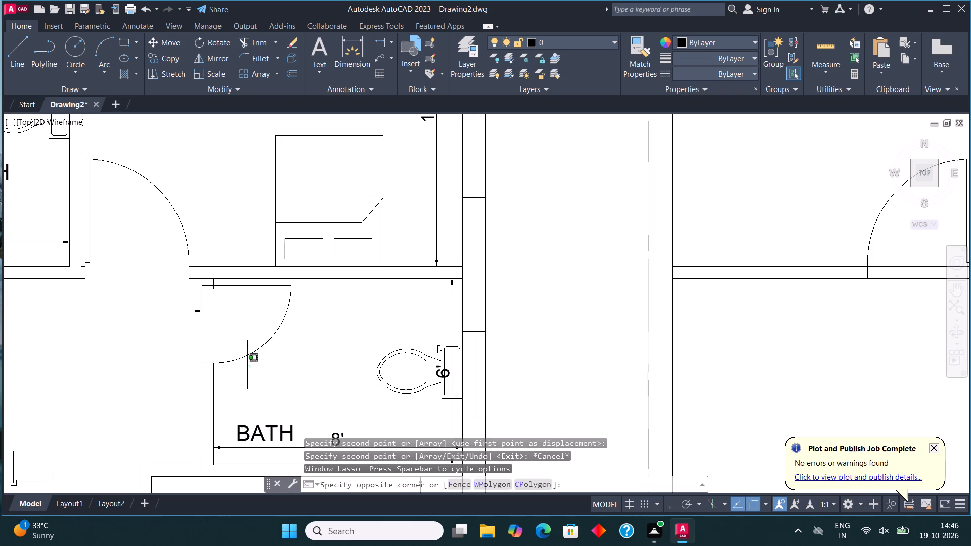
left_click(240, 348)
left_click(175, 58)
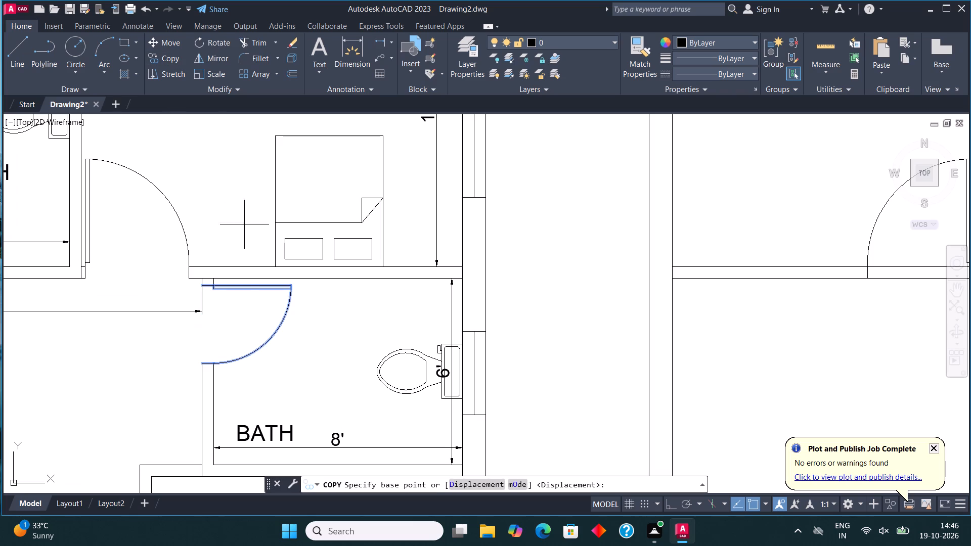
left_click(199, 285)
scroll(214, 291, "down", 4)
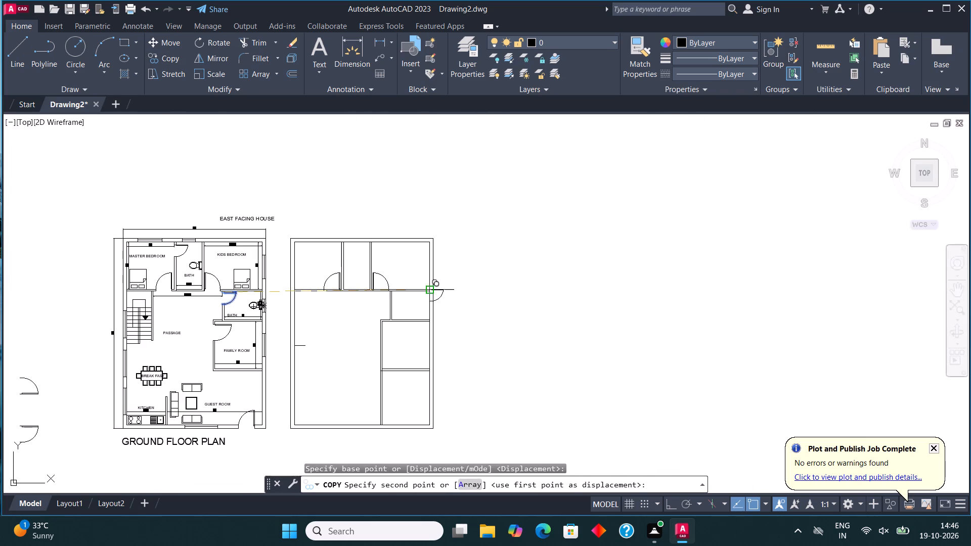
scroll(392, 289, "up", 5)
left_click(363, 320)
scroll(414, 278, "down", 2)
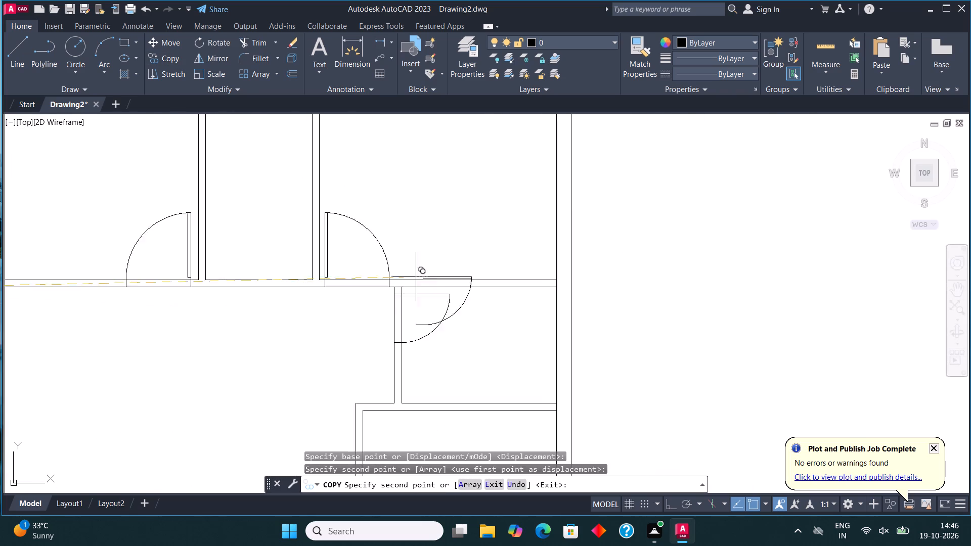
scroll(416, 277, "down", 1)
key("Escape")
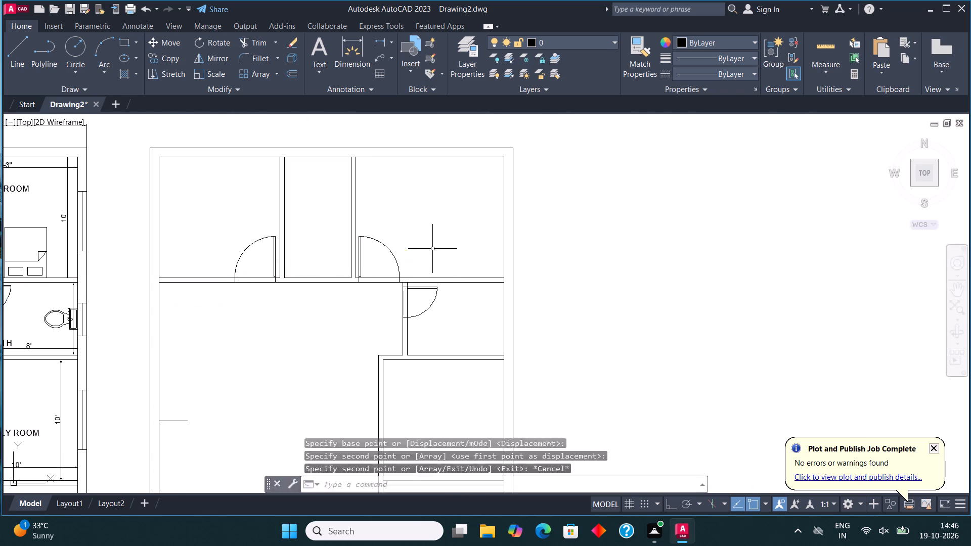
Copy the lower-right spare door with a horizontal leaf into the left walls of the 10' by 10' room and the room below it.
scroll(412, 269, "down", 3)
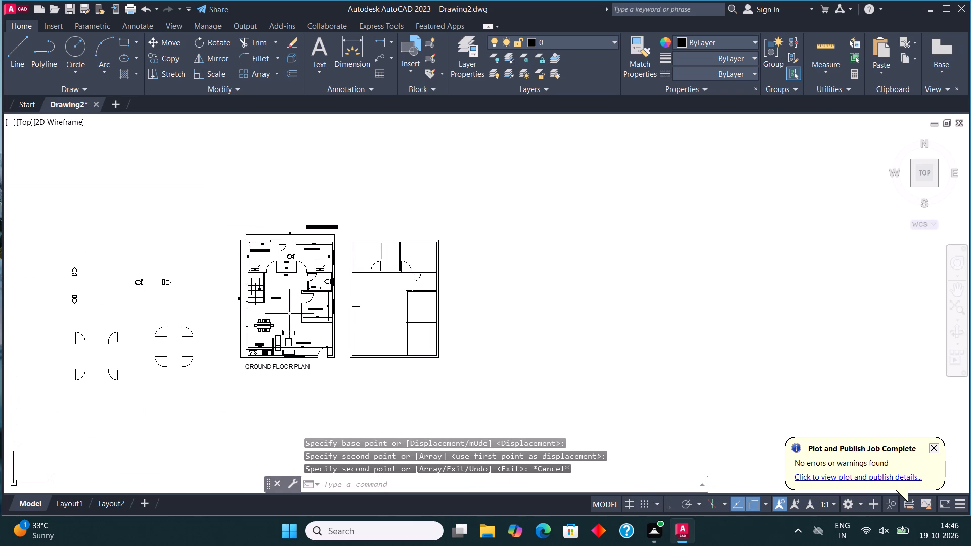
scroll(181, 363, "up", 2)
left_click(192, 354)
left_click(183, 343)
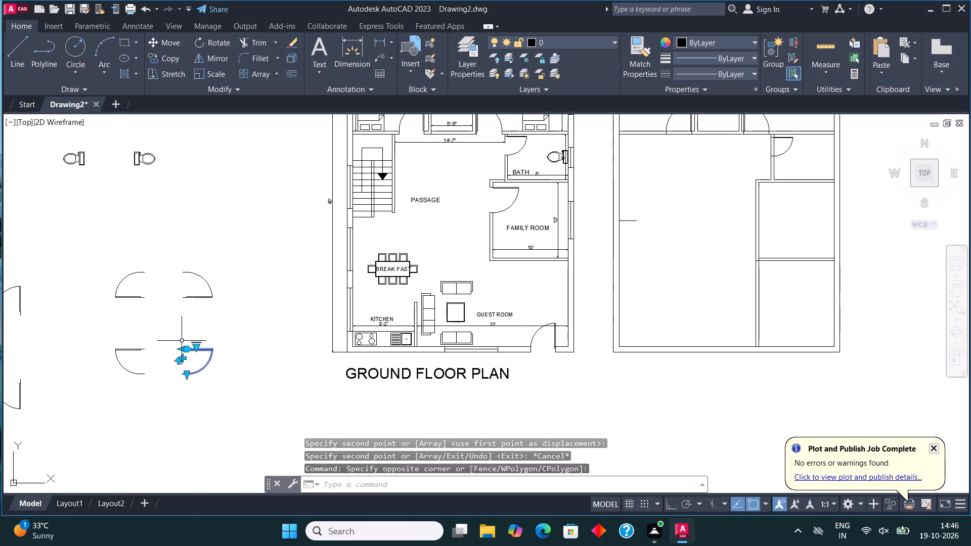
left_click(176, 56)
scroll(183, 330, "up", 4)
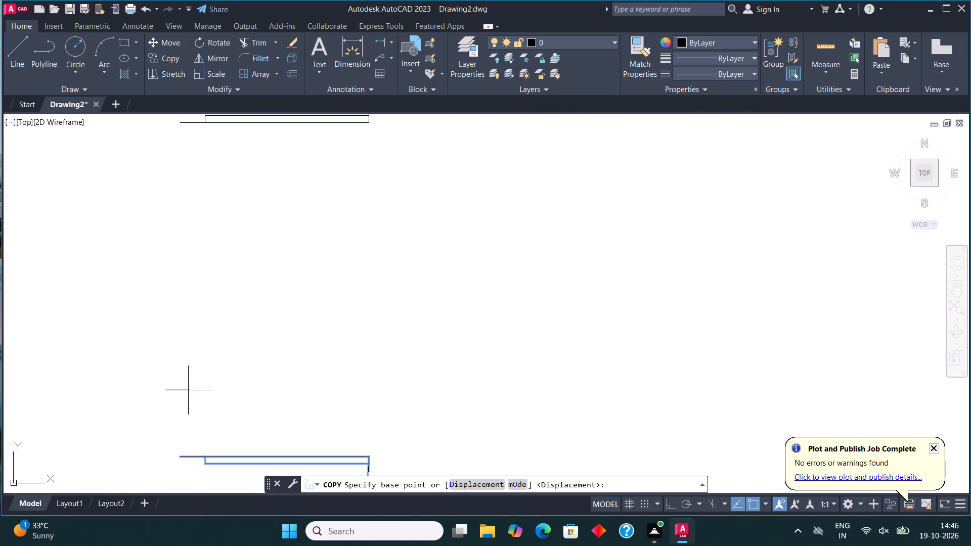
left_click(175, 451)
scroll(298, 255, "down", 5)
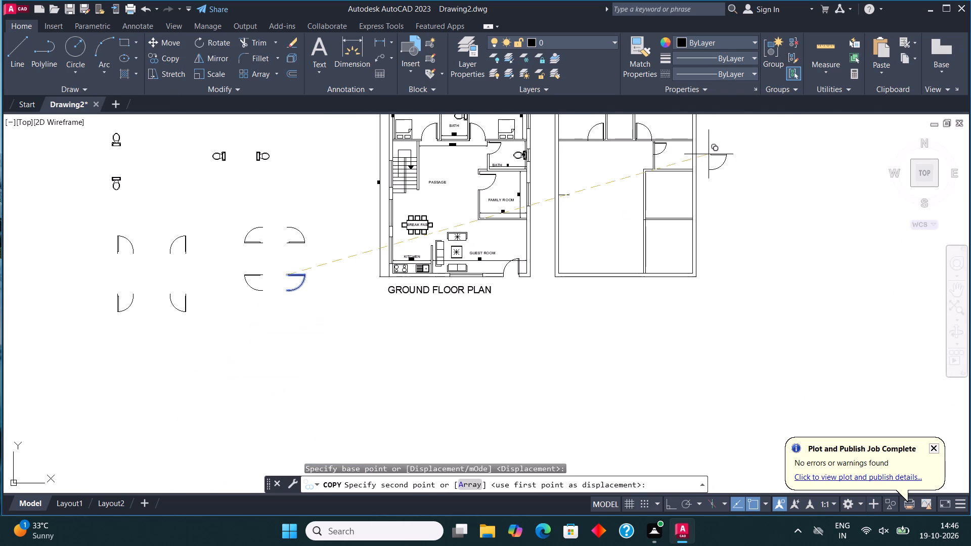
middle_click_drag(709, 154, 614, 217)
scroll(538, 244, "up", 4)
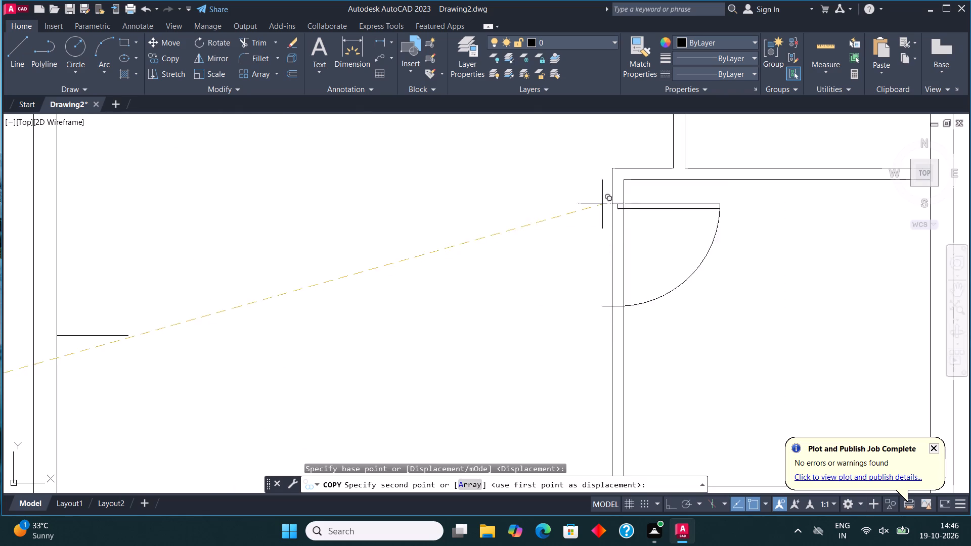
left_click(616, 203)
scroll(620, 204, "down", 5)
scroll(629, 259, "up", 5)
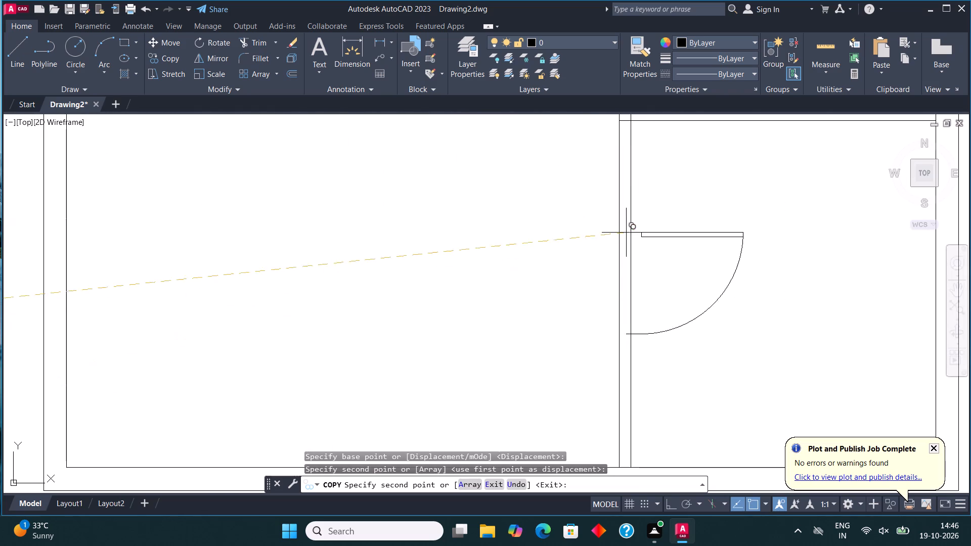
left_click(624, 168)
key("Escape")
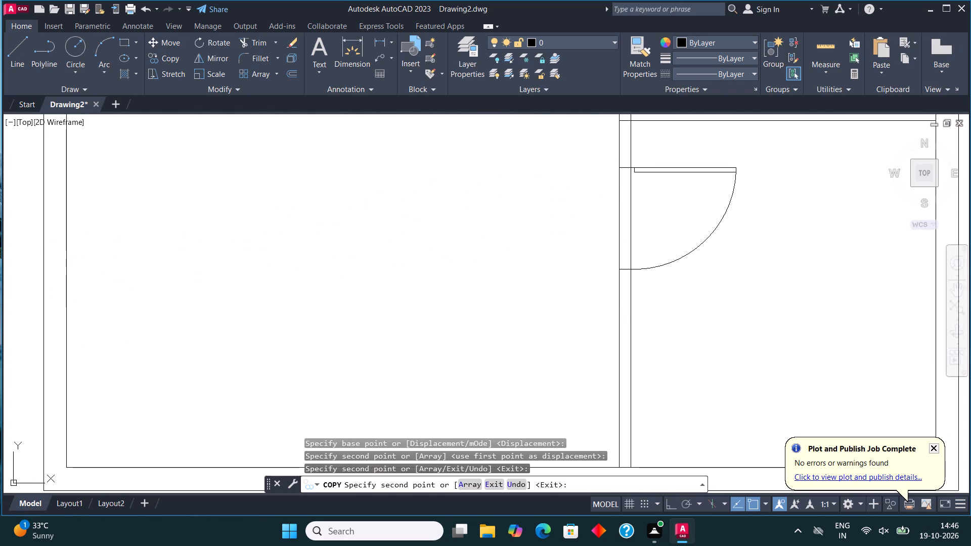
Trim the wall lines across the door openings in the left walls of the second plan's three stacked right-side rooms.
scroll(496, 280, "down", 3)
scroll(557, 251, "up", 2)
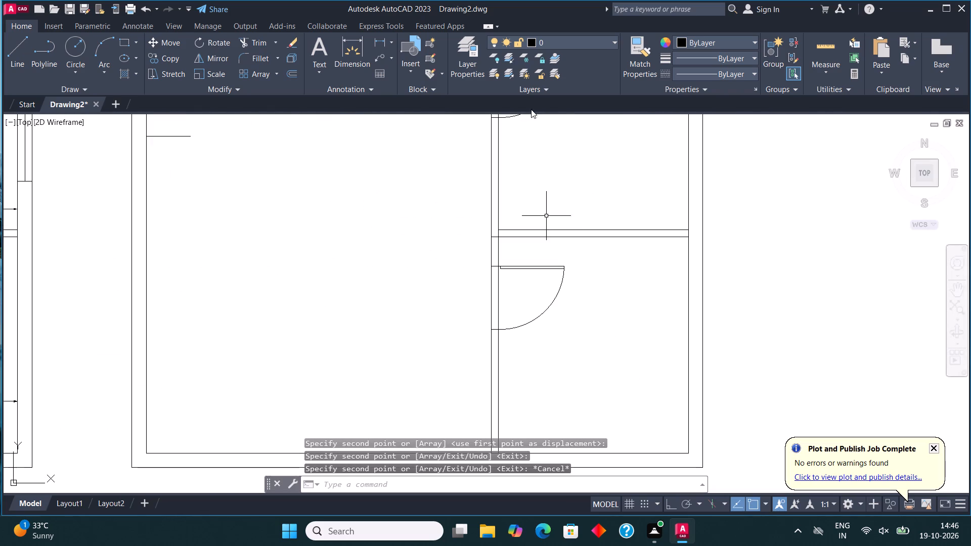
left_click(257, 40)
left_click_drag(446, 282, 510, 293)
scroll(501, 323, "down", 2)
scroll(514, 219, "up", 1)
left_click_drag(499, 245, 470, 246)
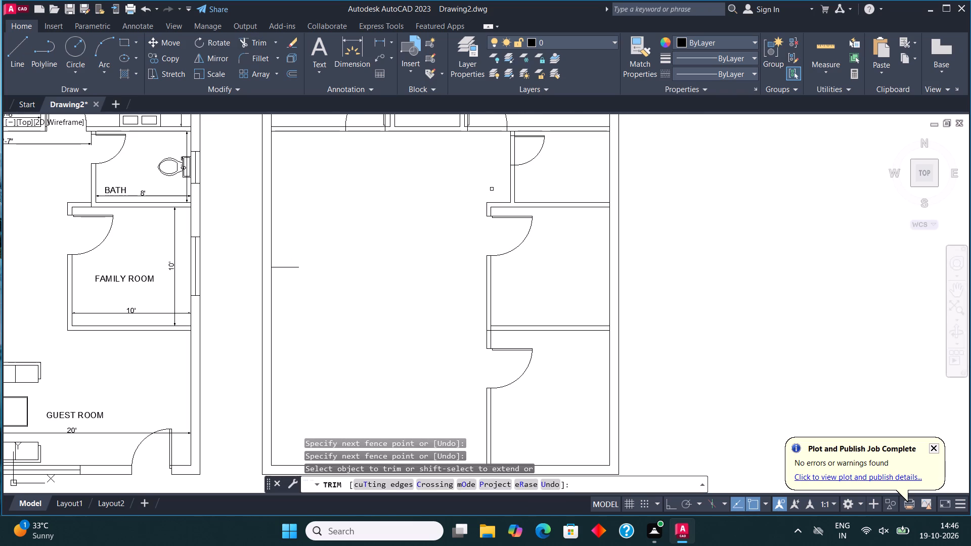
left_click_drag(515, 149, 500, 158)
left_click_drag(500, 158, 531, 157)
Trim the wall lines across the door openings in the bottom walls of the second plan's top-right and top-left rooms.
scroll(502, 229, "down", 1)
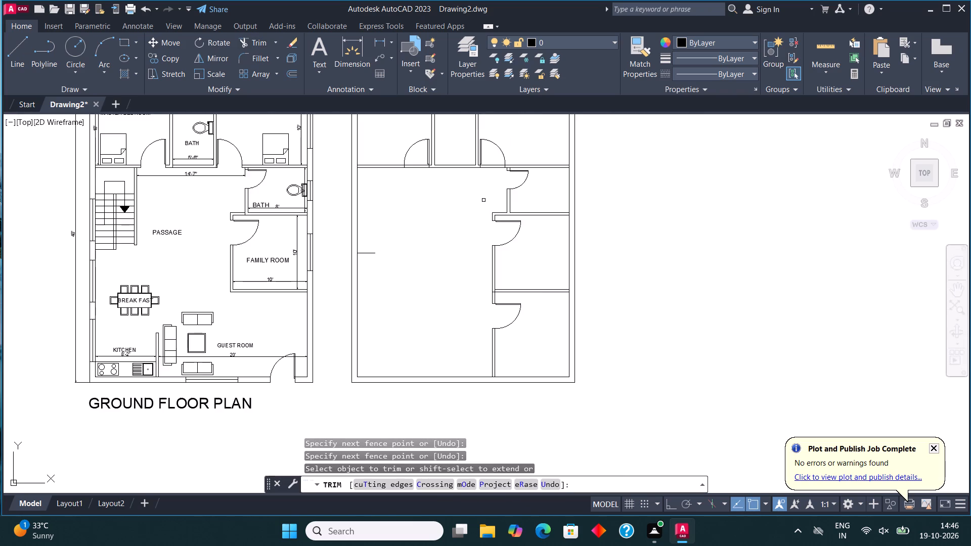
scroll(477, 132, "up", 2)
left_click_drag(518, 209, 524, 274)
left_click_drag(292, 206, 299, 219)
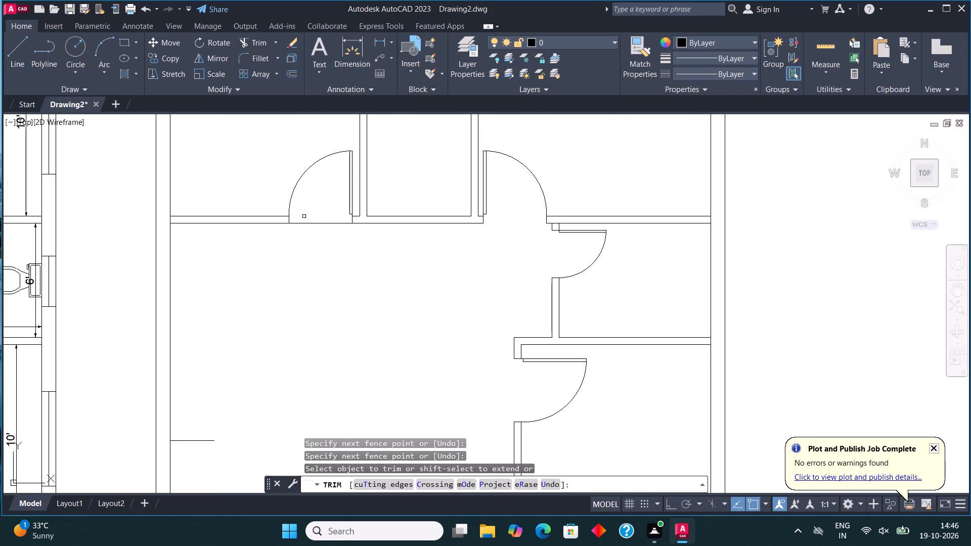
left_click_drag(314, 212, 327, 249)
scroll(463, 191, "down", 2)
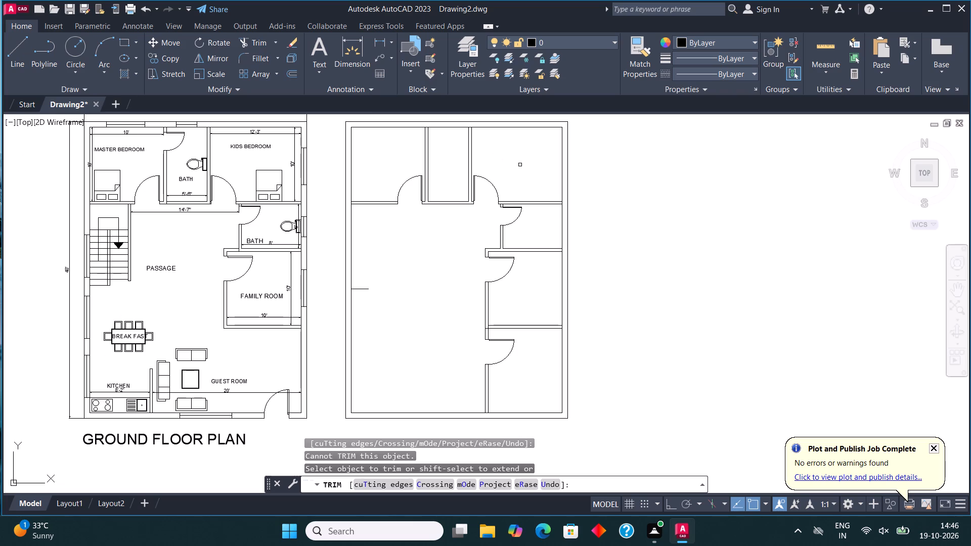
key("Escape")
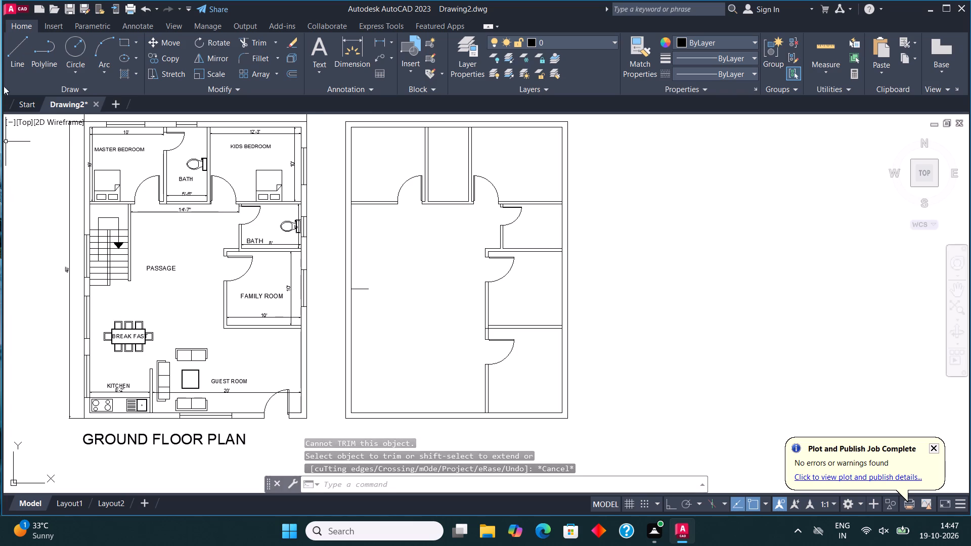
Draw a 4.5" thick stair side wall about 10' long, running straight down from the bottom wall of the second plan's top-left room.
left_click(17, 46)
scroll(378, 217, "up", 1)
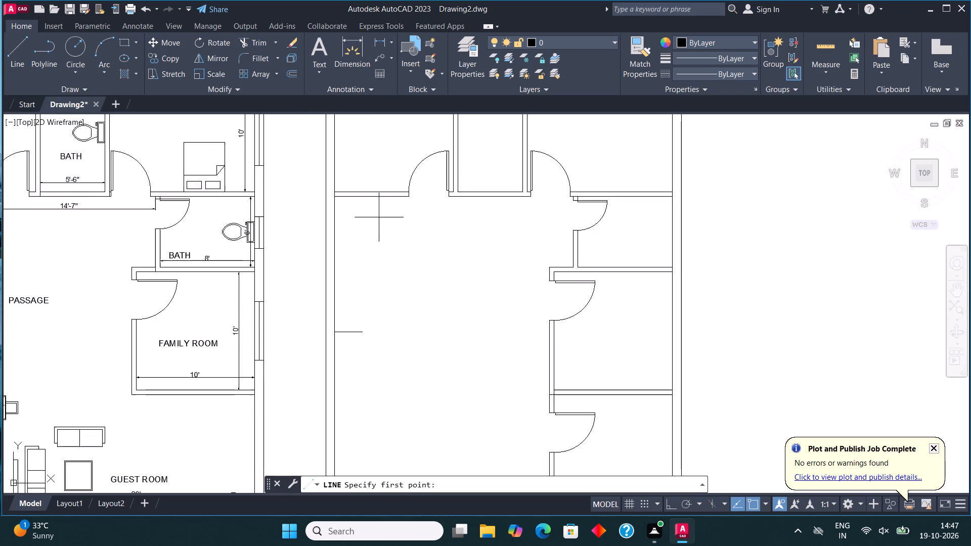
scroll(379, 217, "up", 1)
left_click(413, 186)
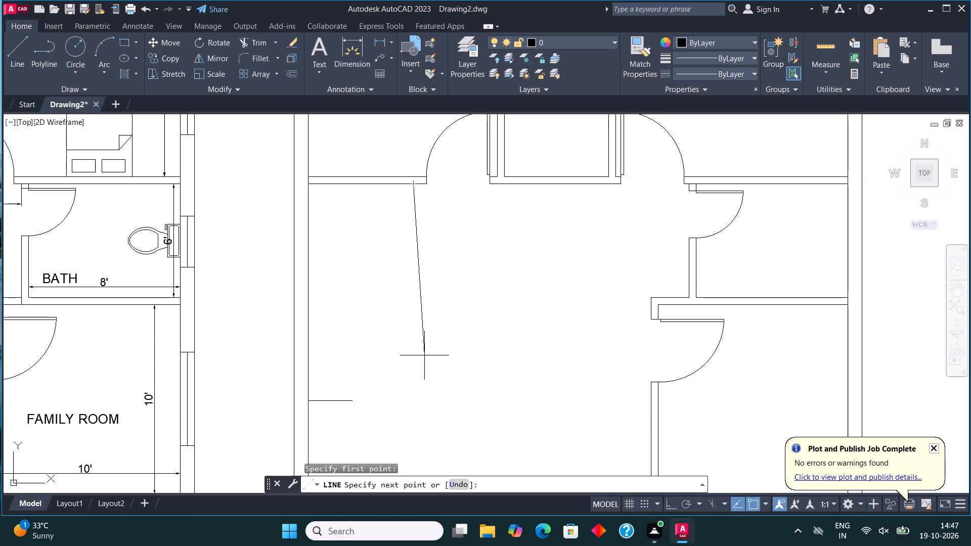
key("F8")
scroll(428, 367, "down", 1)
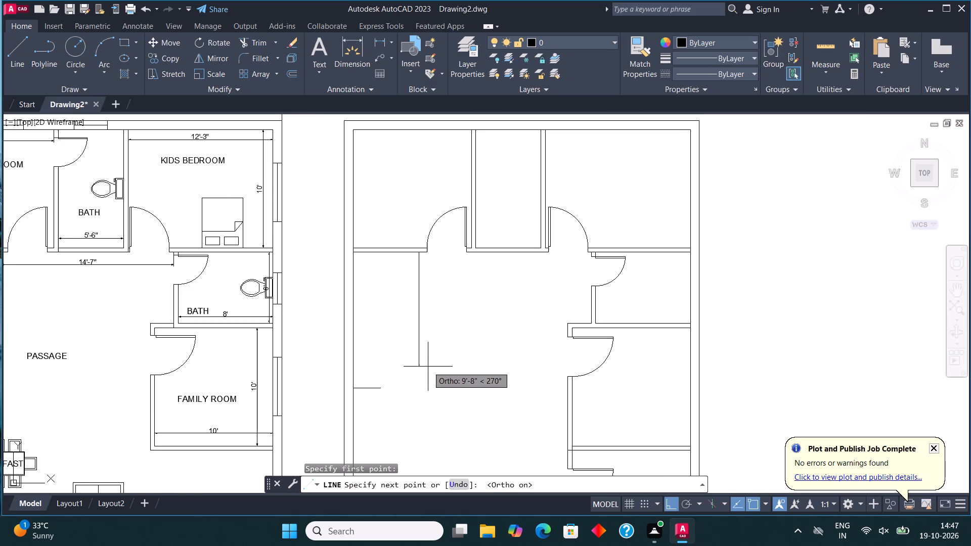
scroll(428, 368, "down", 1)
scroll(428, 368, "up", 2)
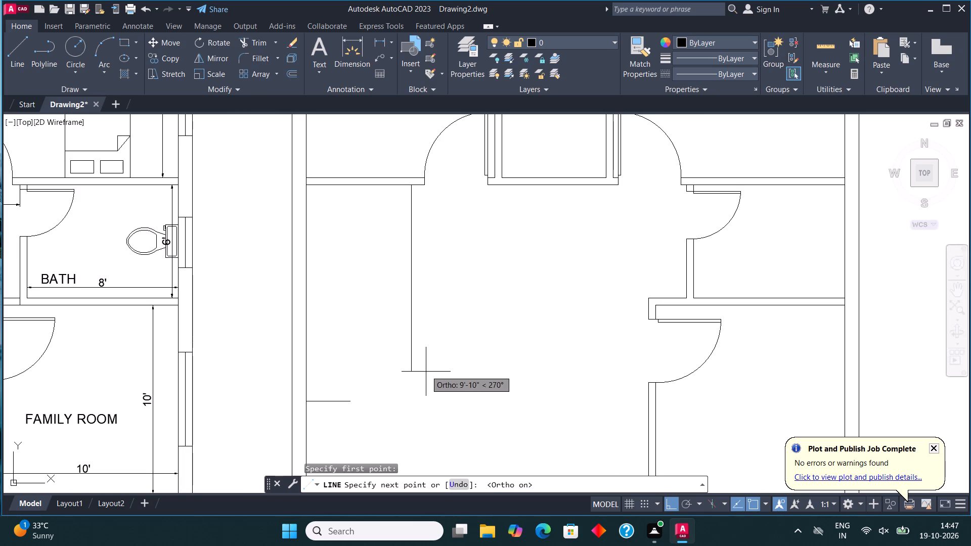
left_click(423, 377)
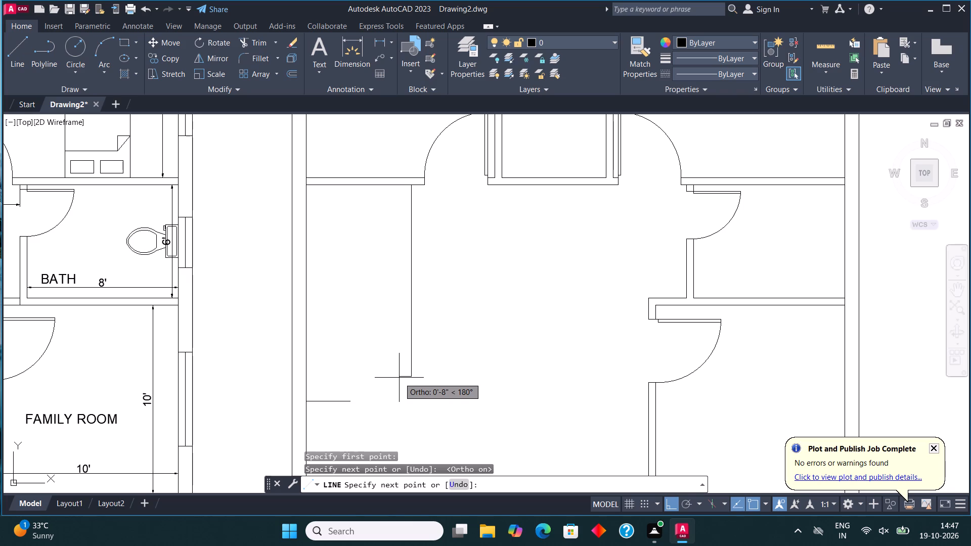
type("4.5")
key("shift+quotedbl")
key("Return")
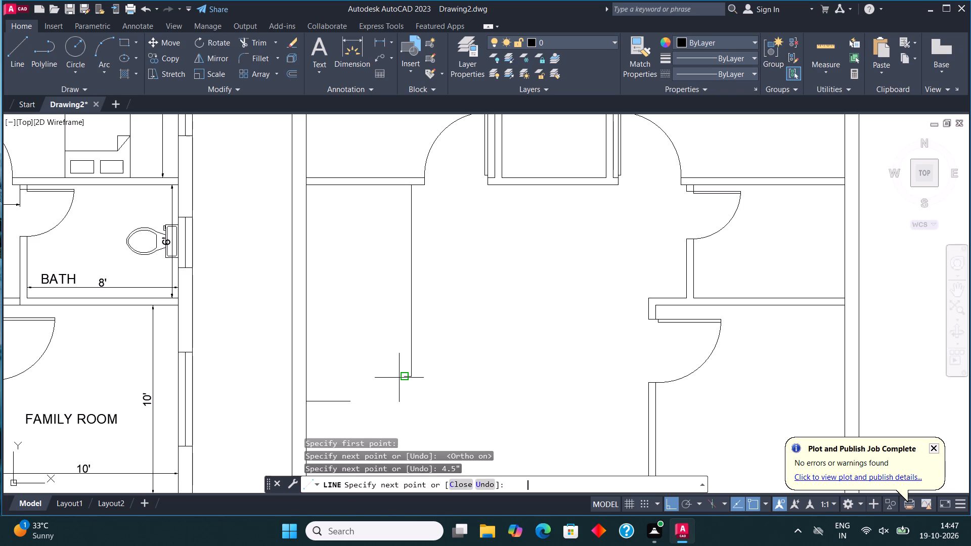
left_click(406, 185)
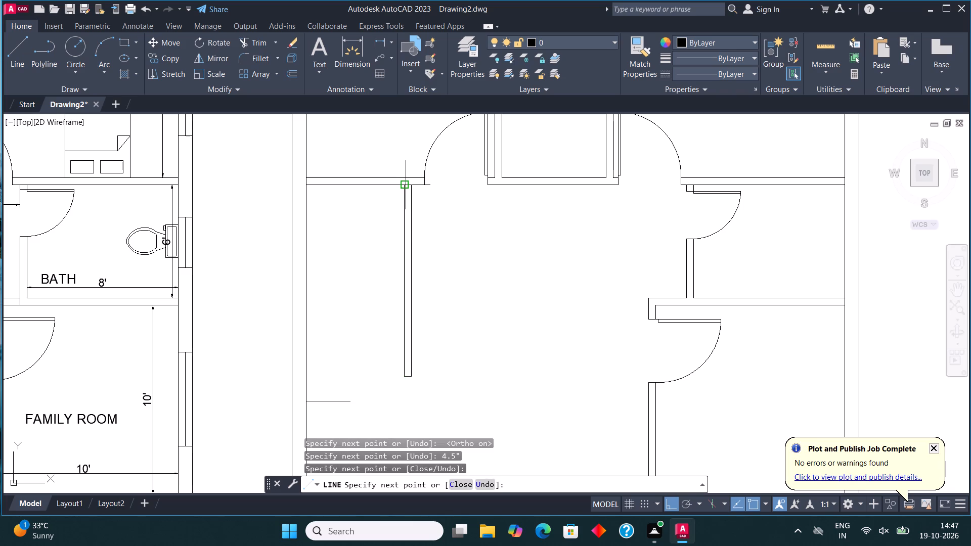
key("Escape")
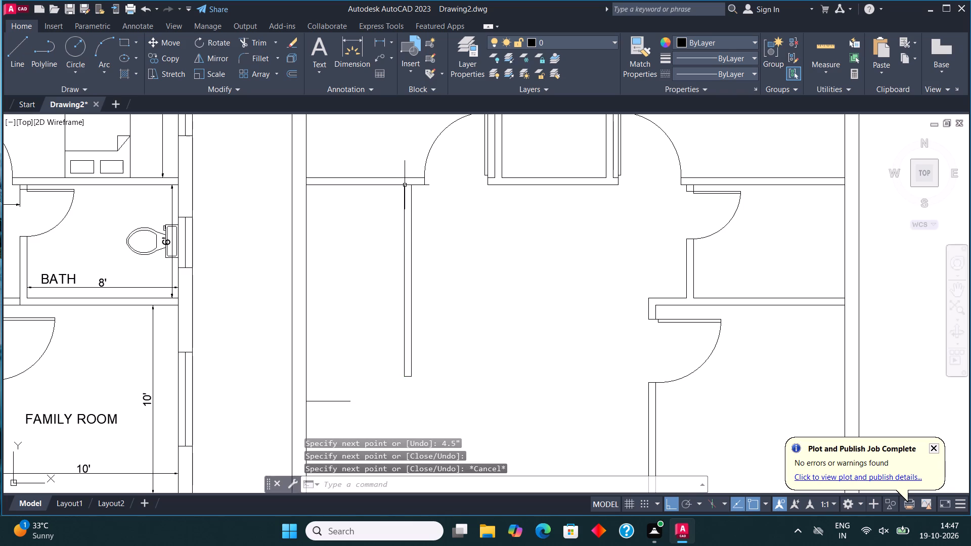
Draw the landing edge line 3'6" below the top-left room's bottom wall, from the outer left wall to the stair wall.
left_click(19, 47)
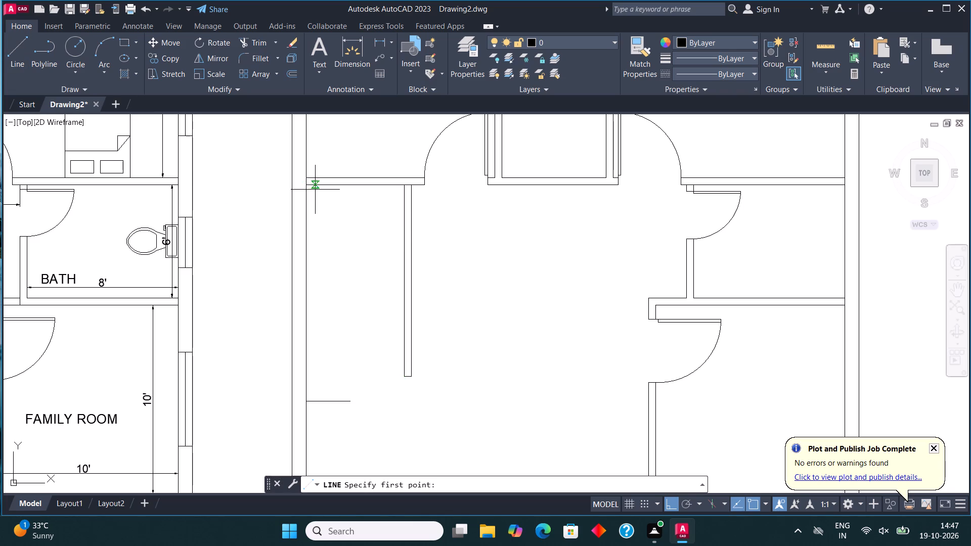
left_click(306, 186)
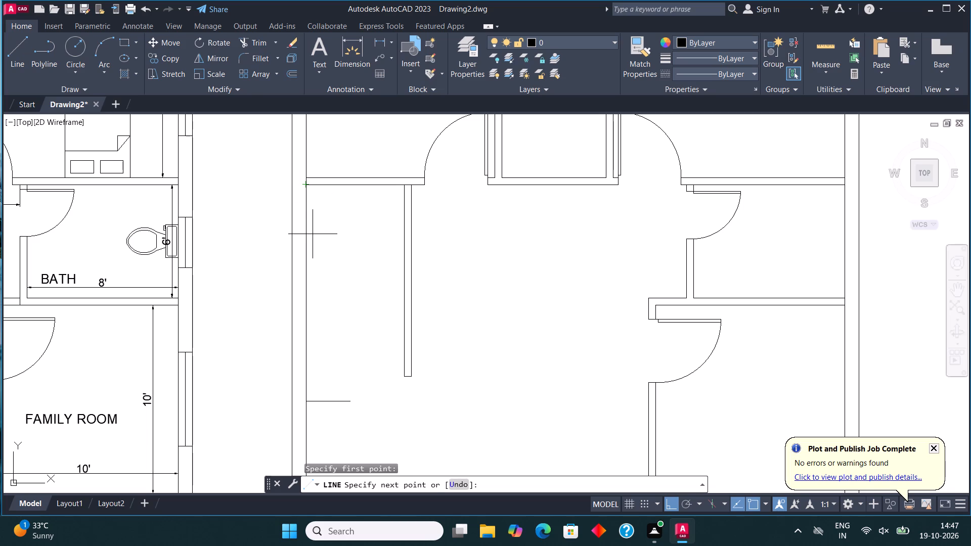
type("3'6\"")
key("Return")
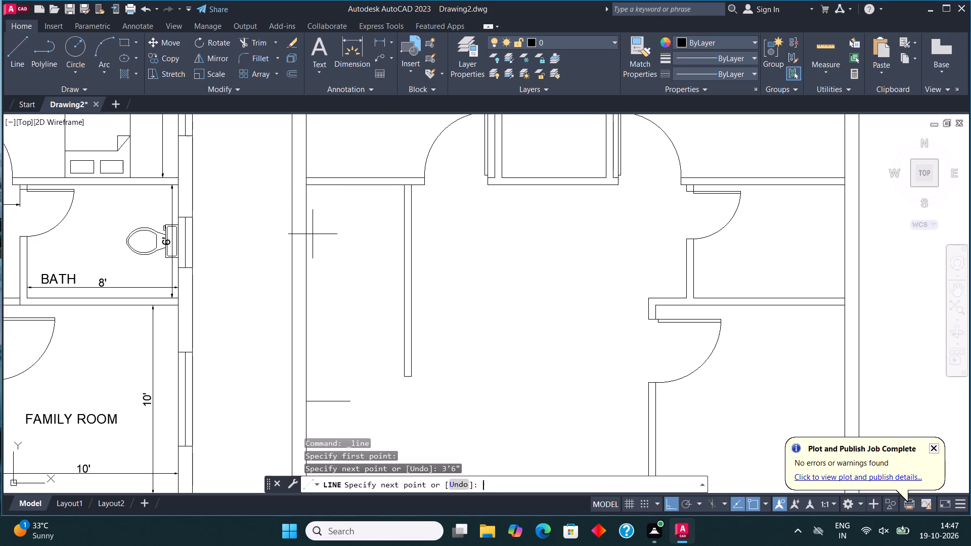
left_click(404, 249)
key("Escape")
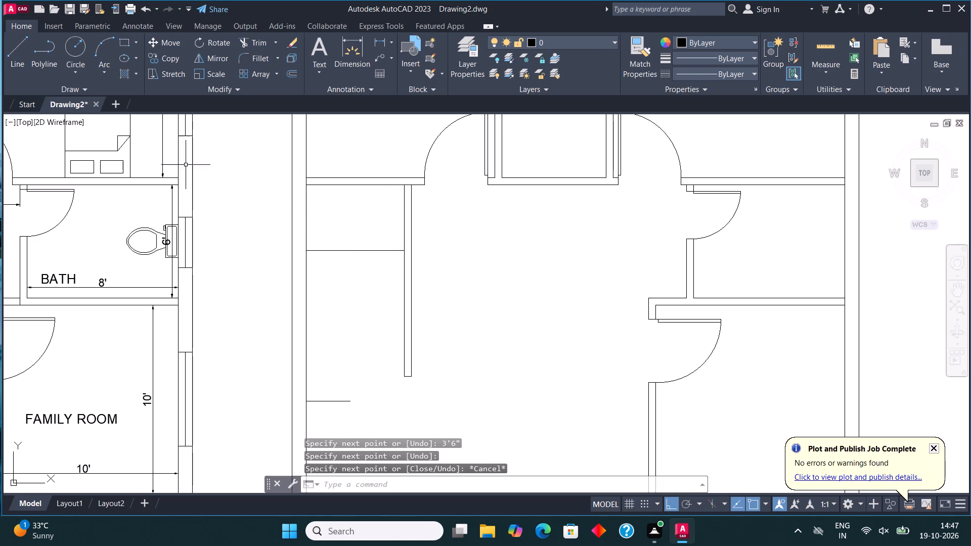
Draw a line from the landing edge's midpoint down level with the stair wall's end, and across to the stair wall.
left_click(15, 57)
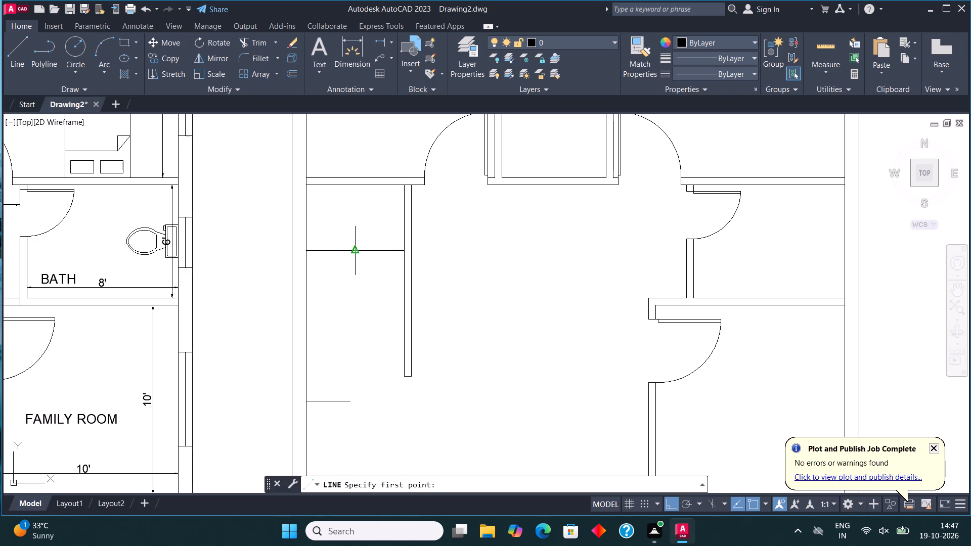
left_click(356, 251)
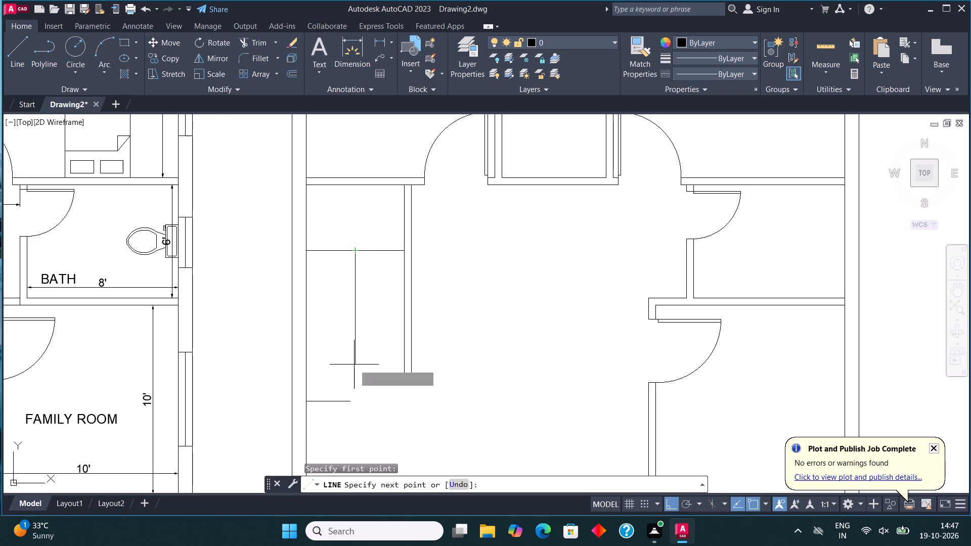
left_click(360, 378)
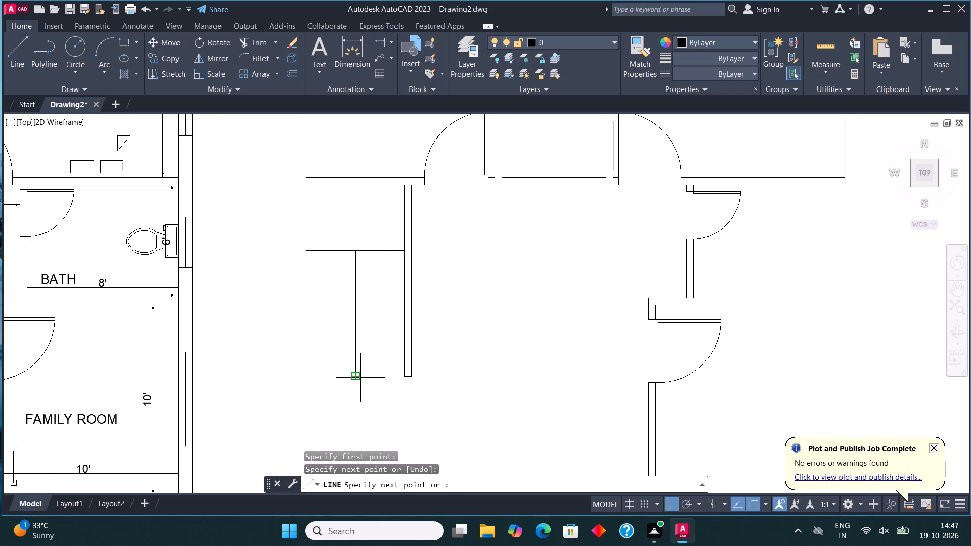
left_click(404, 377)
key("Escape")
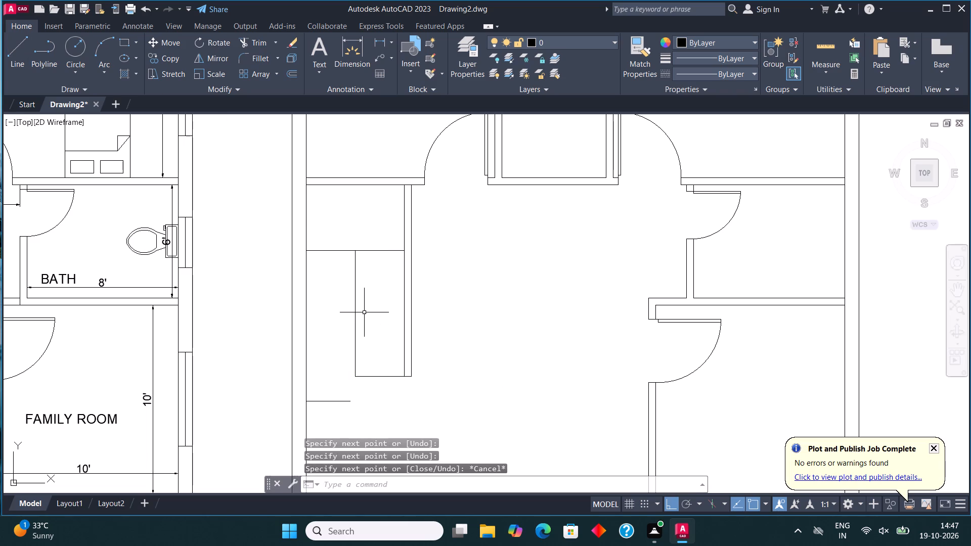
Offset the stair centre line 2" to each side and delete the original centre line.
left_click(369, 249)
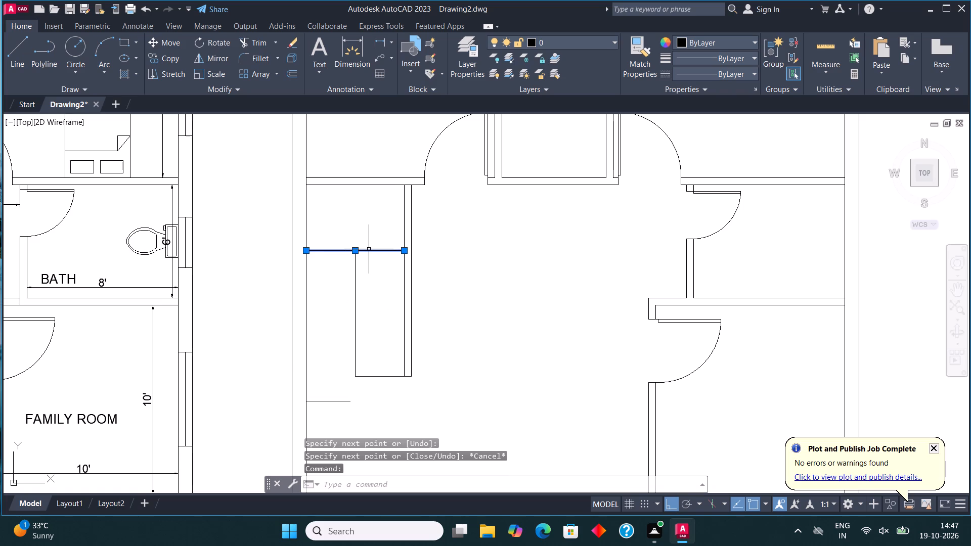
key("Escape")
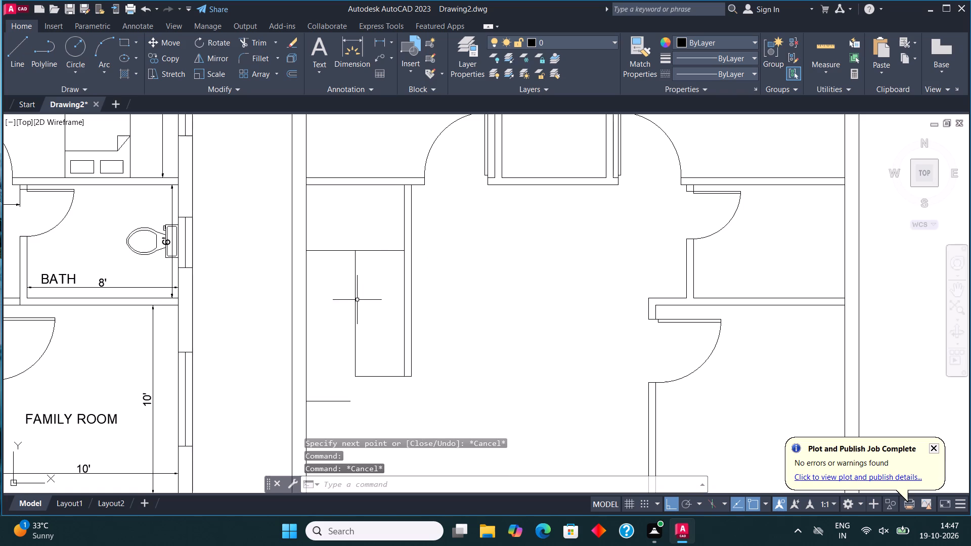
left_click(356, 310)
left_click(293, 76)
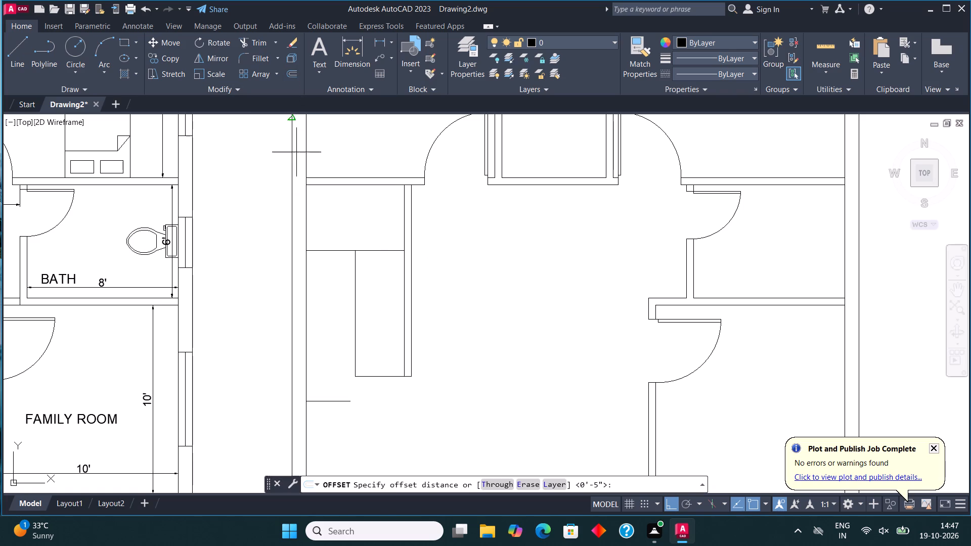
left_click(357, 308)
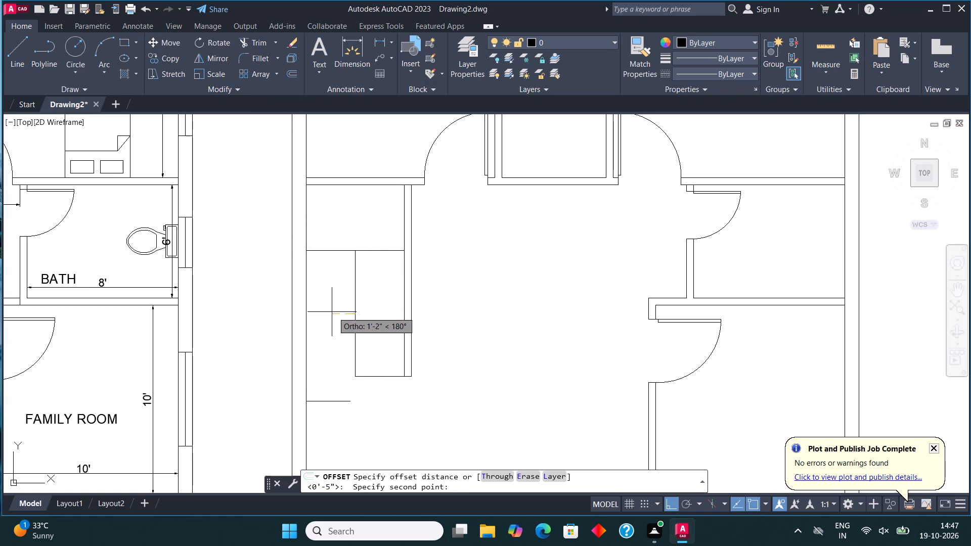
type("2\"")
key("Return")
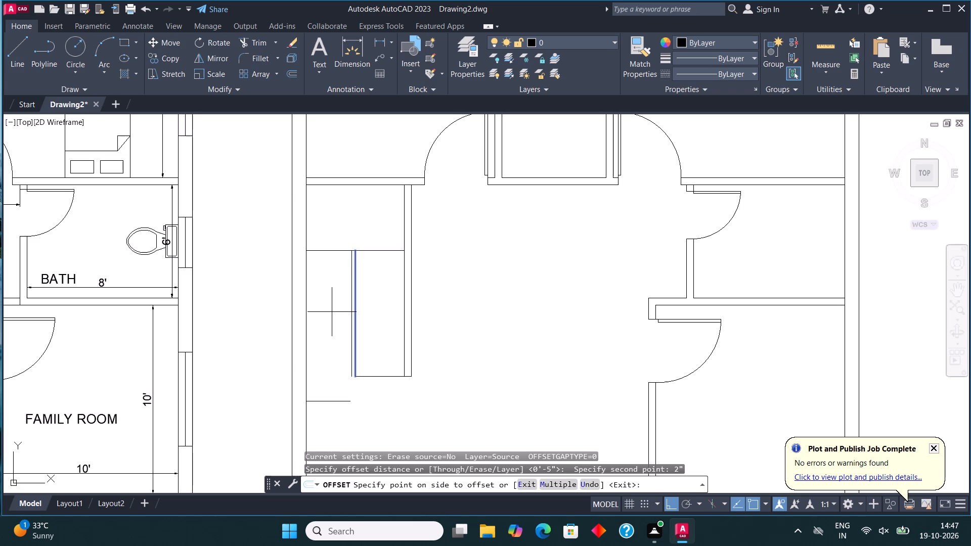
left_click(326, 307)
left_click(355, 328)
left_click(384, 331)
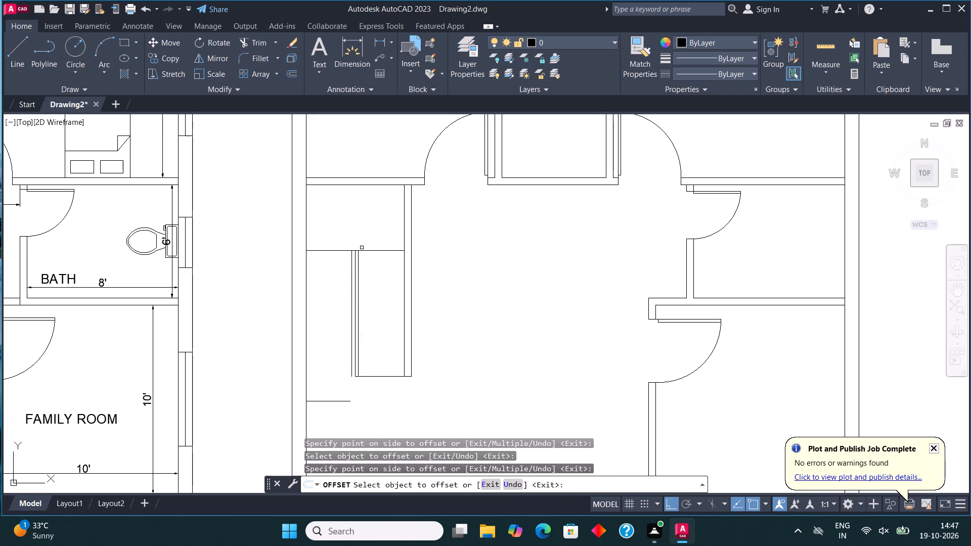
left_click(355, 293)
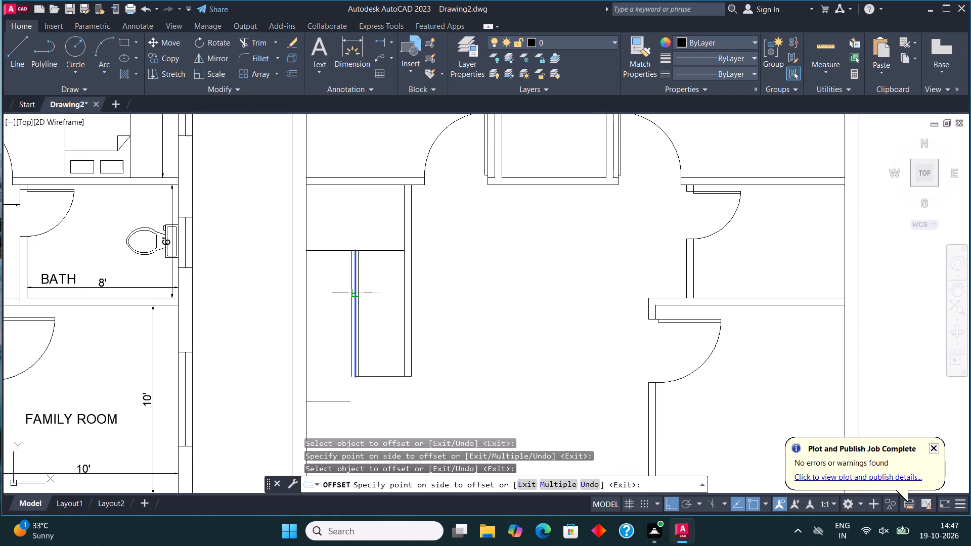
key("Escape")
left_click(355, 293)
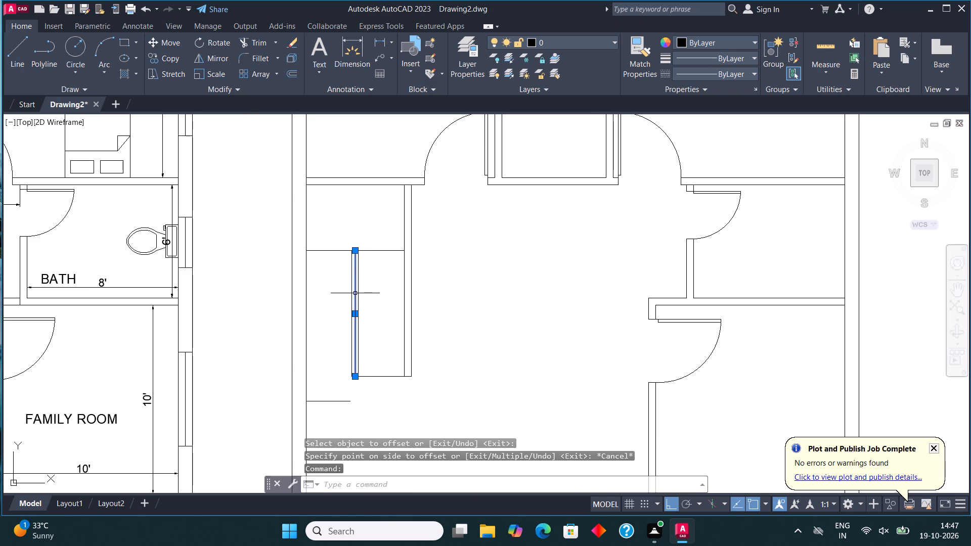
key("Delete")
Close the bottom end of the stair's double centre line with a short horizontal line.
left_click(18, 55)
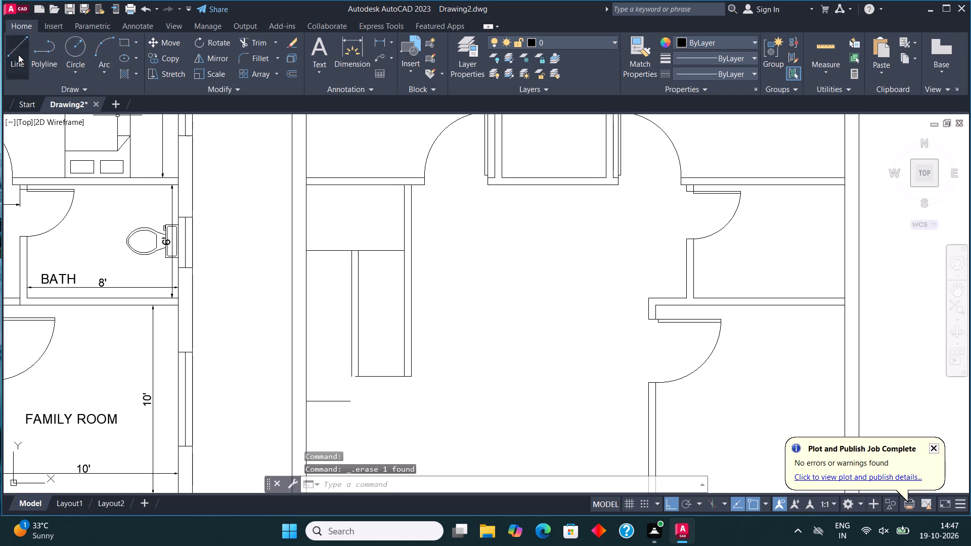
left_click(356, 379)
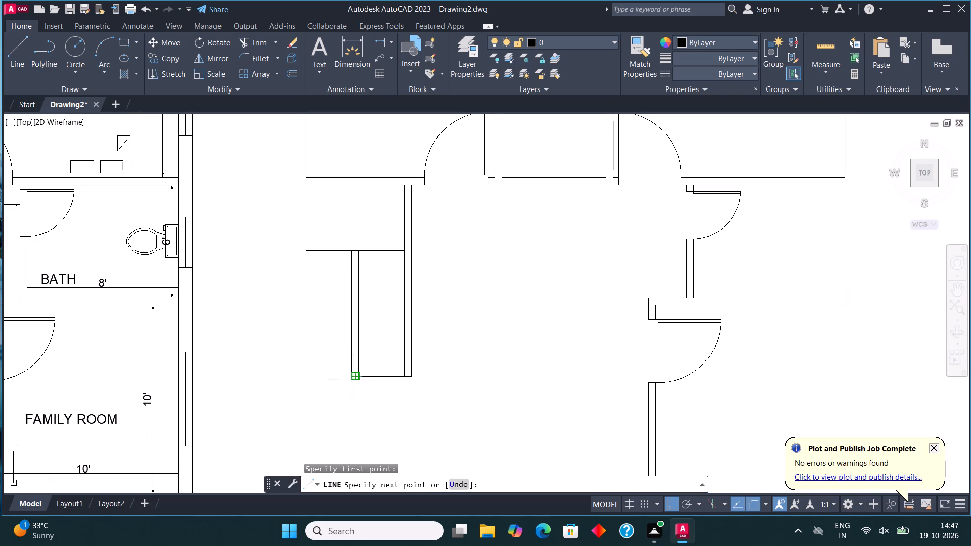
scroll(346, 373, "up", 4)
left_click(378, 403)
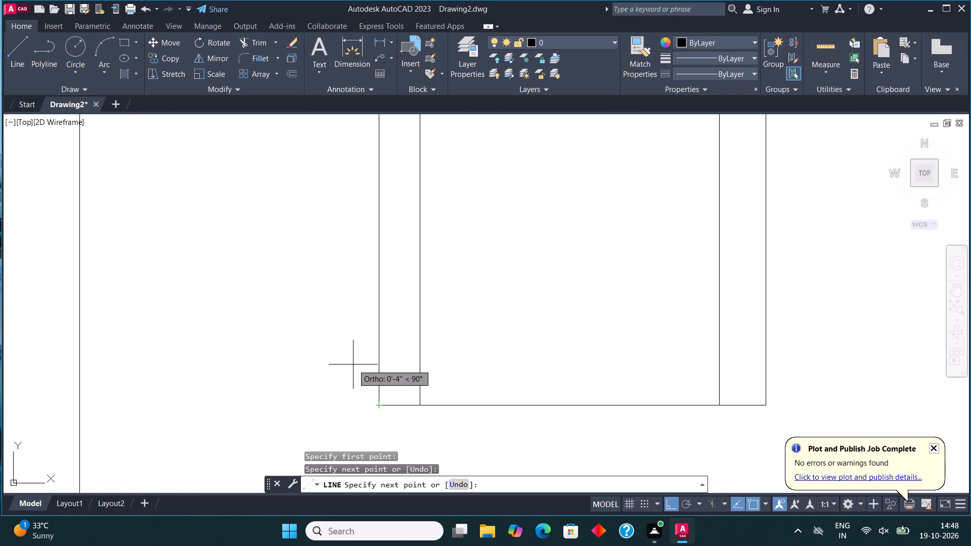
key("Escape")
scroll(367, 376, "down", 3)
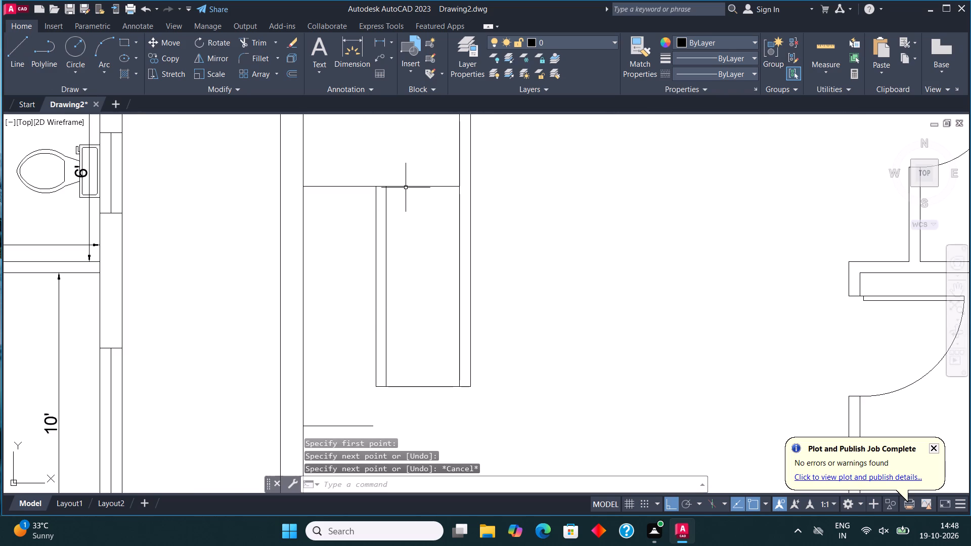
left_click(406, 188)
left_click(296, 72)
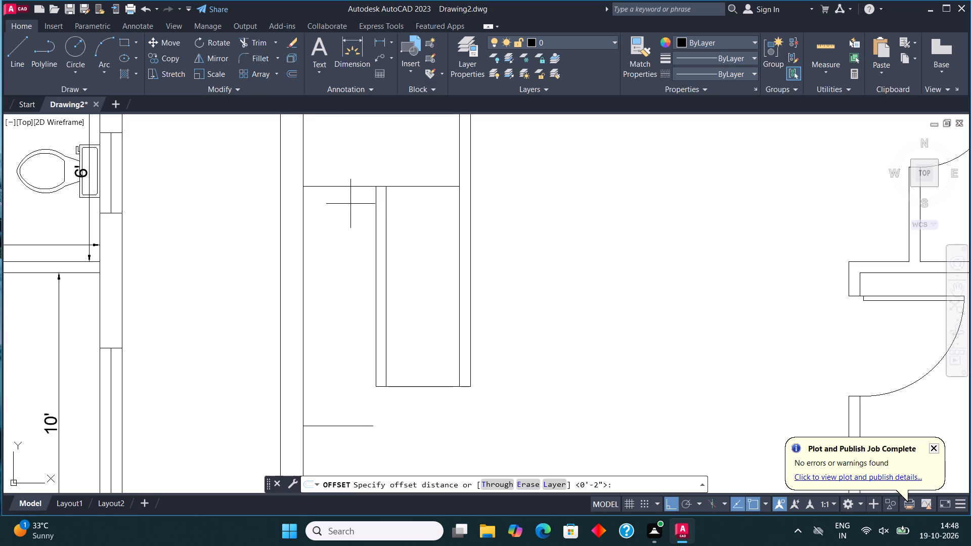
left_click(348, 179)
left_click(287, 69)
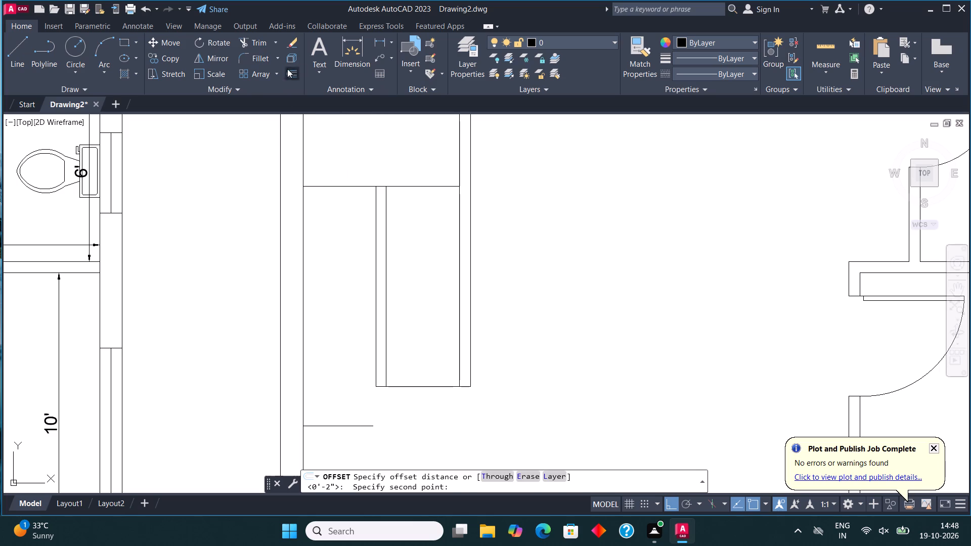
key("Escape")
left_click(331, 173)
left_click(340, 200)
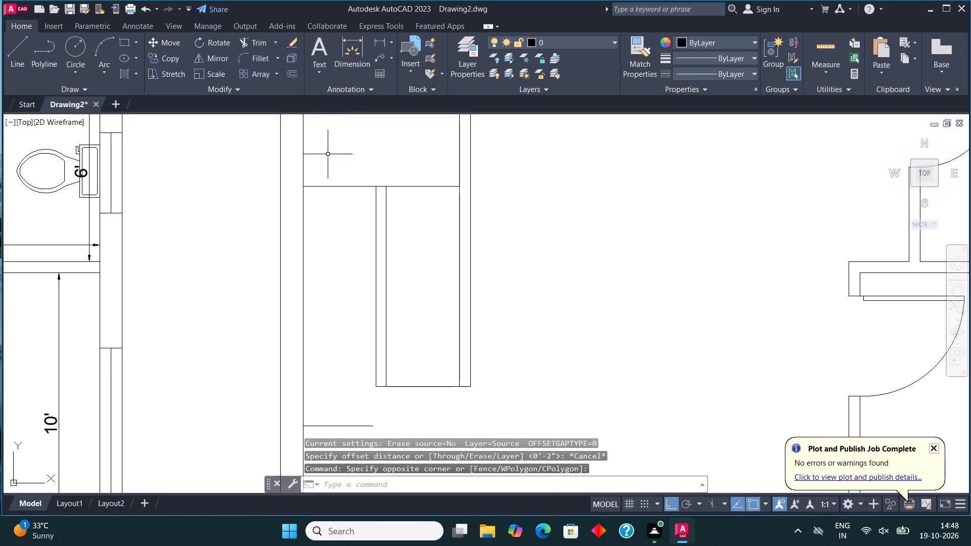
Offset the landing edge line downward repeatedly at 10" spacing to make nine stair tread lines.
left_click(350, 171)
left_click(334, 207)
left_click(290, 72)
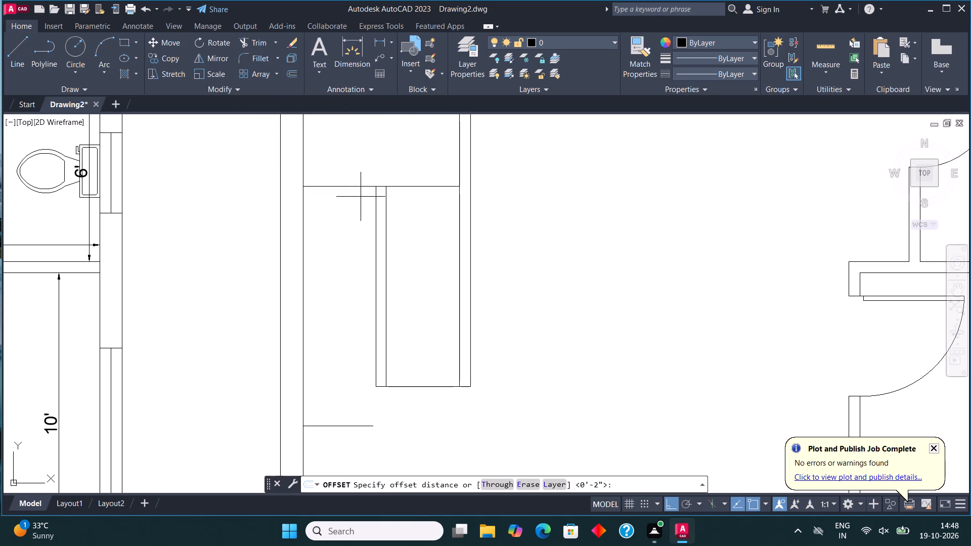
left_click(351, 190)
type("10\"")
key("Return")
left_click(359, 285)
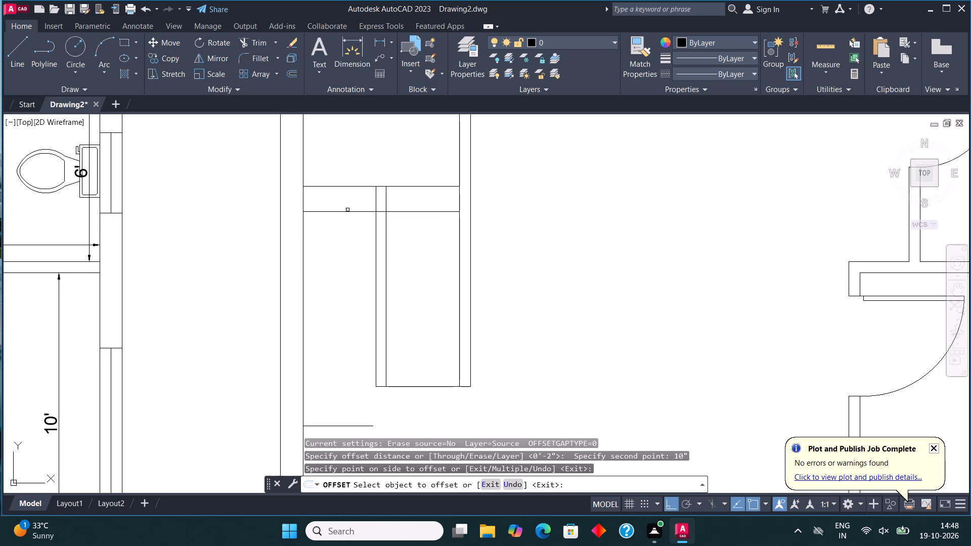
left_click(348, 213)
left_click(354, 240)
left_click_drag(352, 237, 353, 243)
left_click(355, 258)
left_click_drag(355, 262, 357, 268)
left_click(359, 284)
left_click(360, 288)
left_click(363, 311)
left_click(357, 310)
left_click(360, 329)
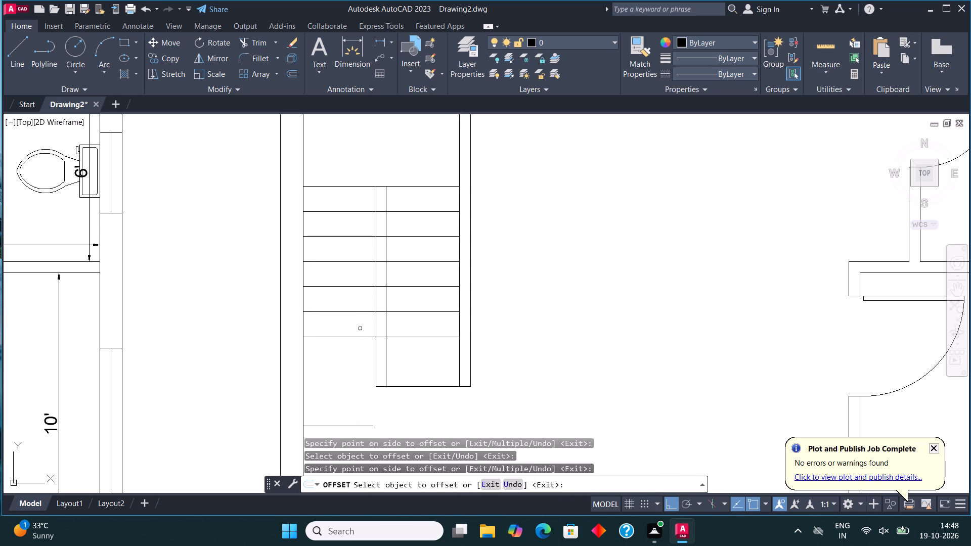
left_click(360, 339)
left_click(360, 356)
left_click(363, 363)
left_click(370, 389)
left_click_drag(358, 387, 360, 392)
left_click(364, 408)
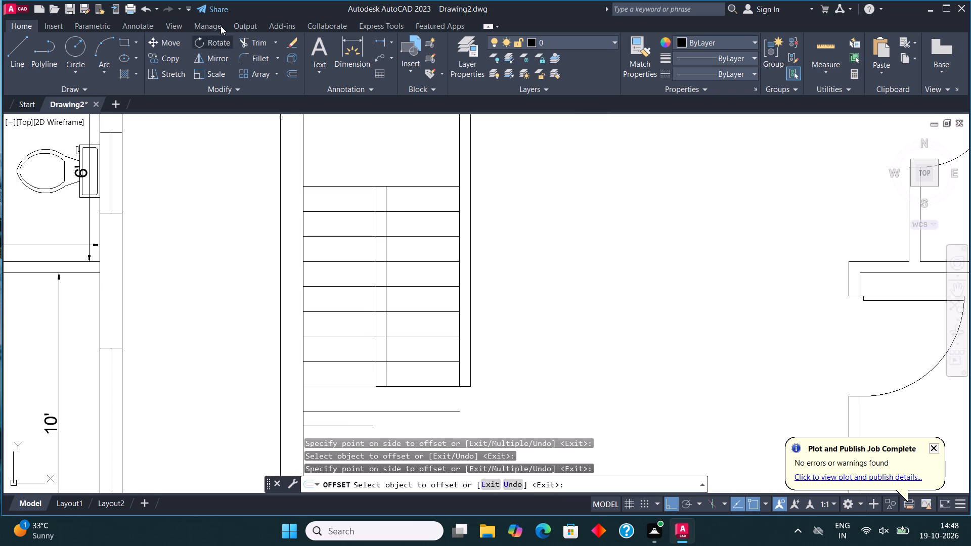
Trim the line that nearly overlaps the eighth tread, between the double centre line and the stair wall.
left_click(265, 40)
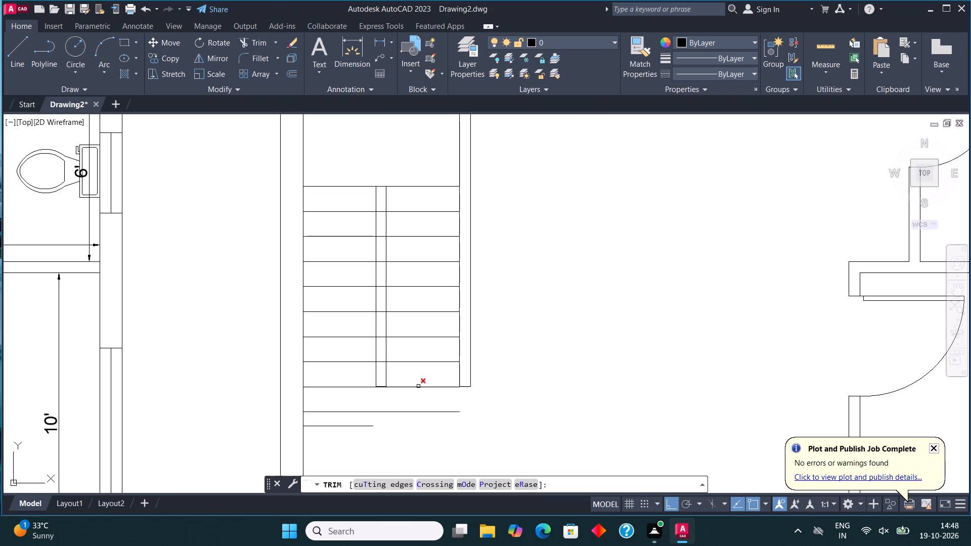
scroll(414, 389, "down", 1)
scroll(414, 389, "up", 5)
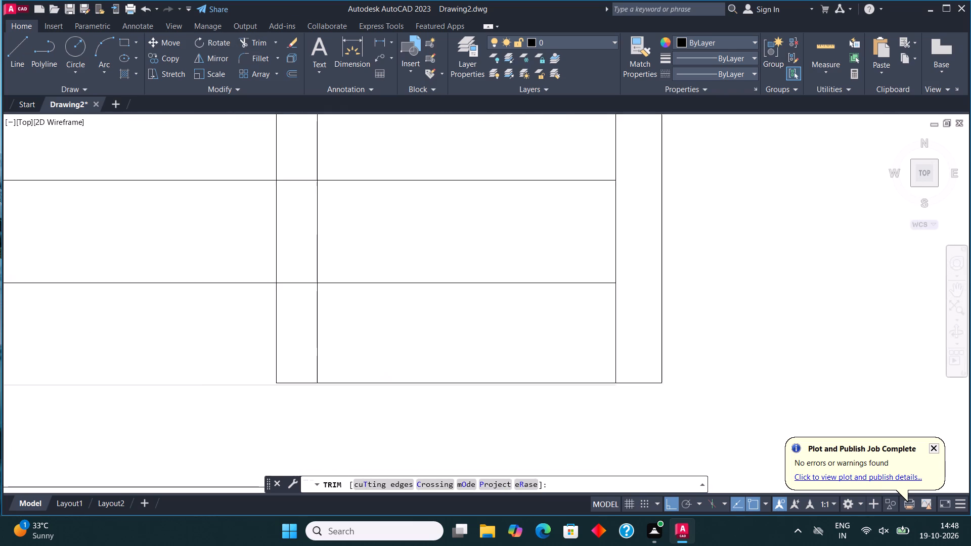
scroll(383, 385, "up", 1)
left_click(365, 381)
scroll(438, 343, "down", 4)
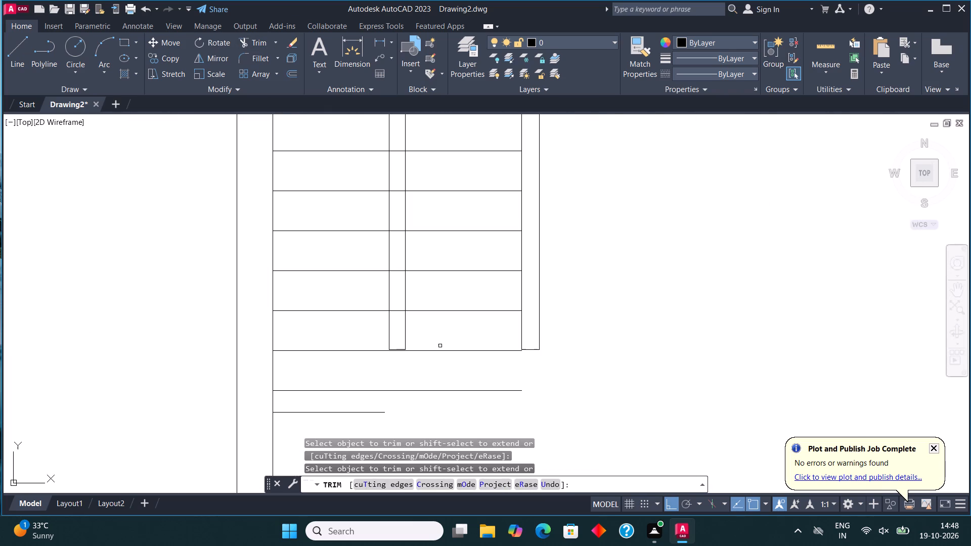
Draw two vertical lines extending both stair centre lines down to the lowest tread line.
left_click(18, 56)
left_click(386, 349)
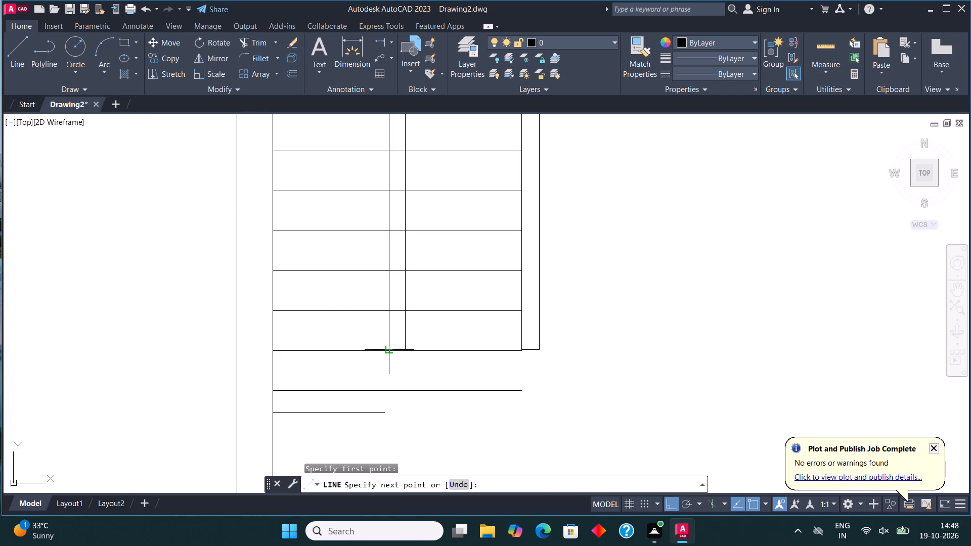
left_click(387, 391)
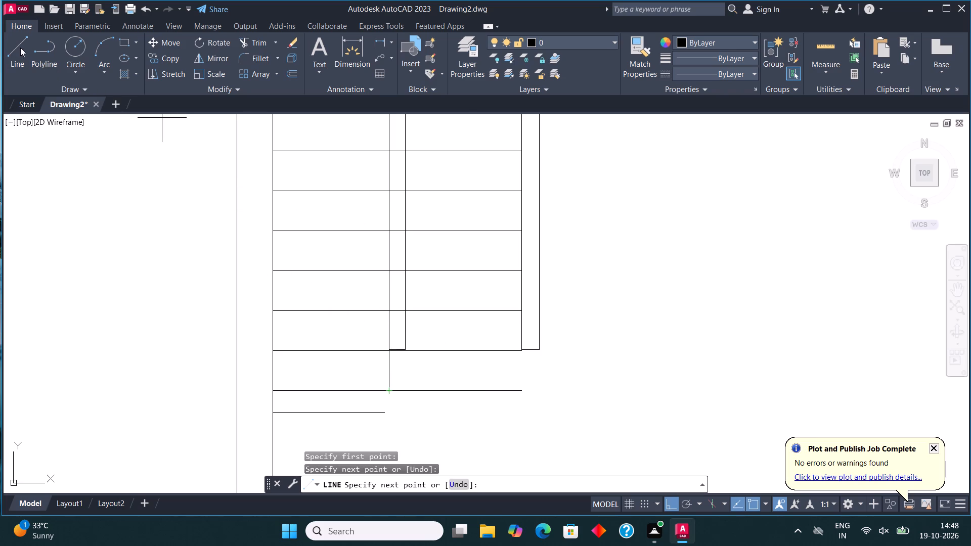
left_click(22, 51)
scroll(397, 366, "up", 2)
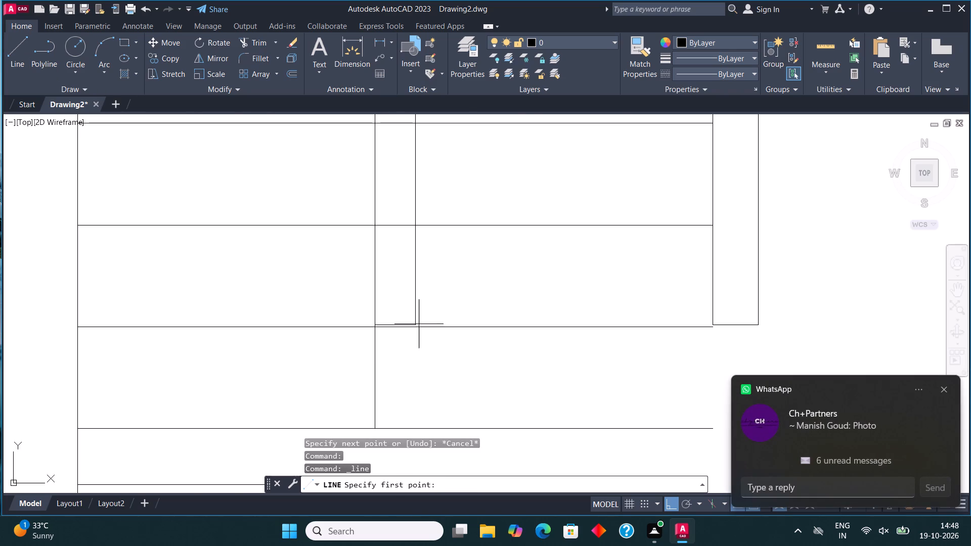
left_click(416, 325)
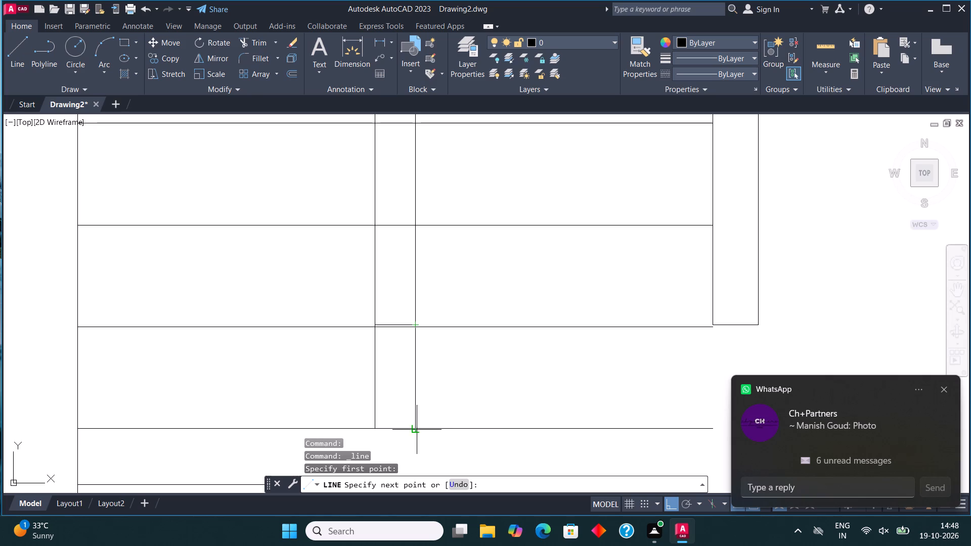
left_click(417, 430)
Trim the short closing line between the stair centre lines and the part of the lowest tread beyond them.
left_click(259, 39)
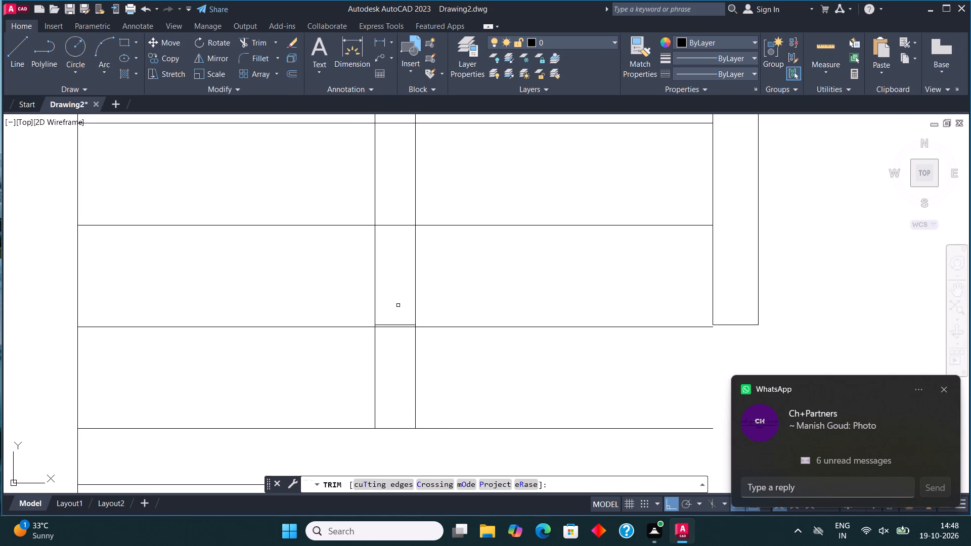
scroll(402, 322, "up", 2)
left_click(393, 332)
left_click(388, 305)
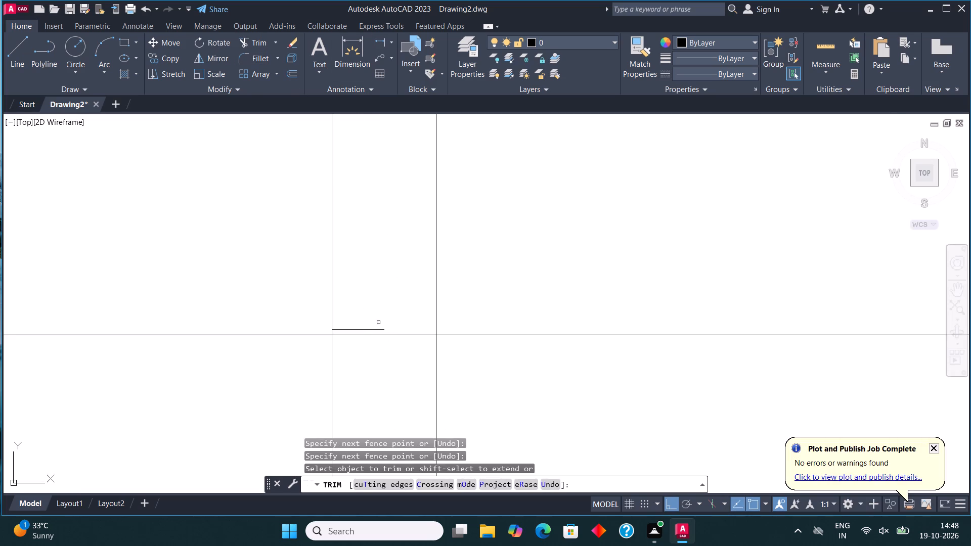
left_click(364, 331)
scroll(415, 251, "down", 5)
left_click_drag(452, 286, 455, 291)
left_click(395, 304)
left_click_drag(388, 289, 396, 311)
scroll(425, 357, "down", 2)
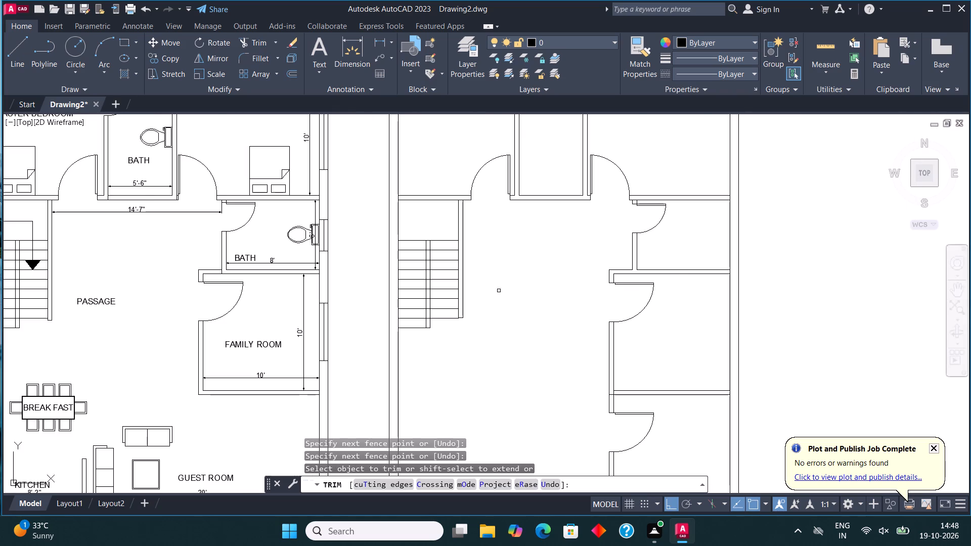
scroll(489, 265, "up", 1)
key("Escape")
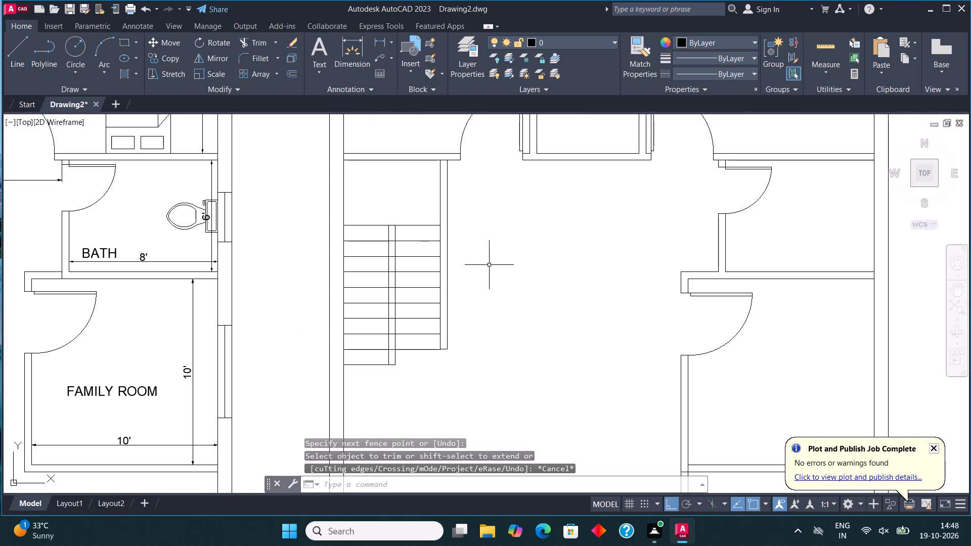
Draw the stair direction line from the left flight's fifth tread up into the landing, across, and down to the right flight's third tread.
scroll(365, 226, "down", 2)
scroll(372, 237, "up", 1)
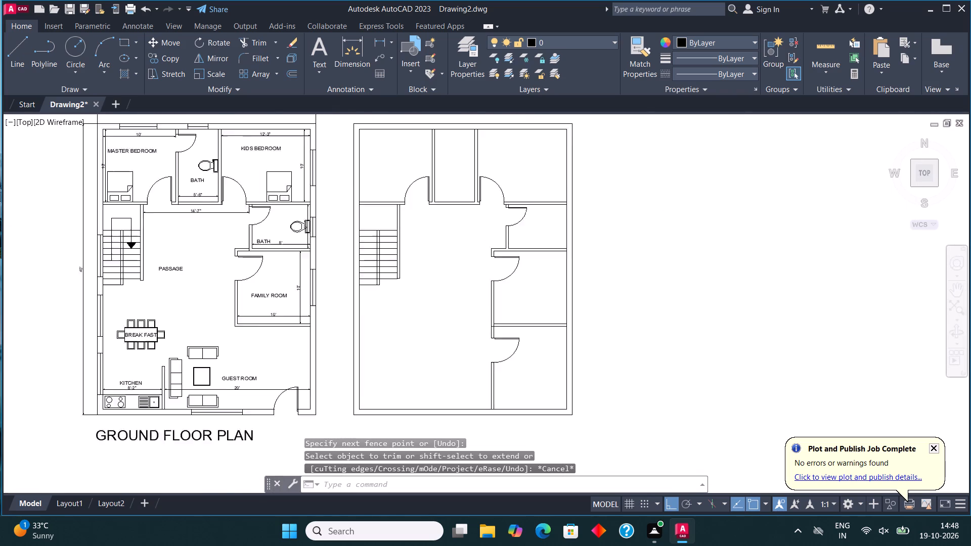
scroll(372, 237, "up", 1)
middle_click(372, 237)
left_click(25, 51)
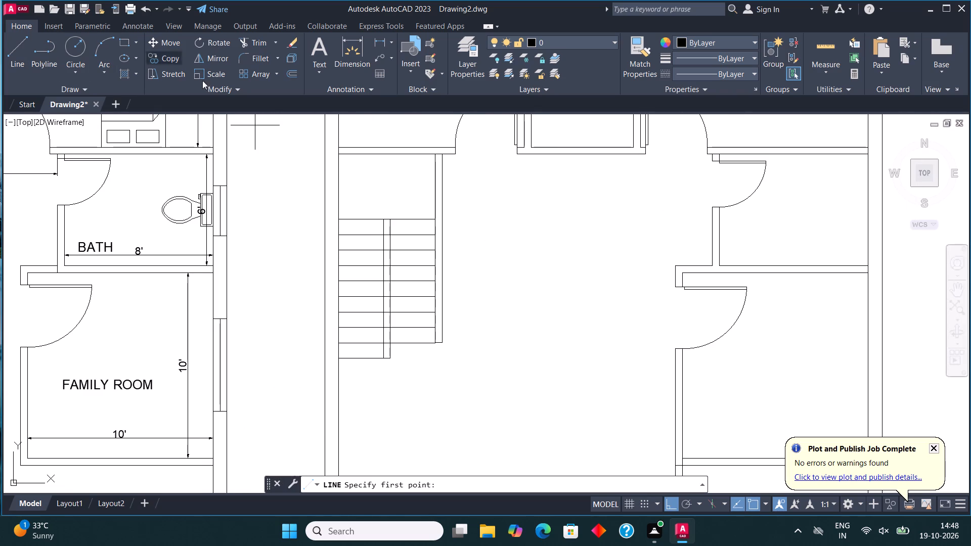
left_click(362, 294)
left_click(364, 187)
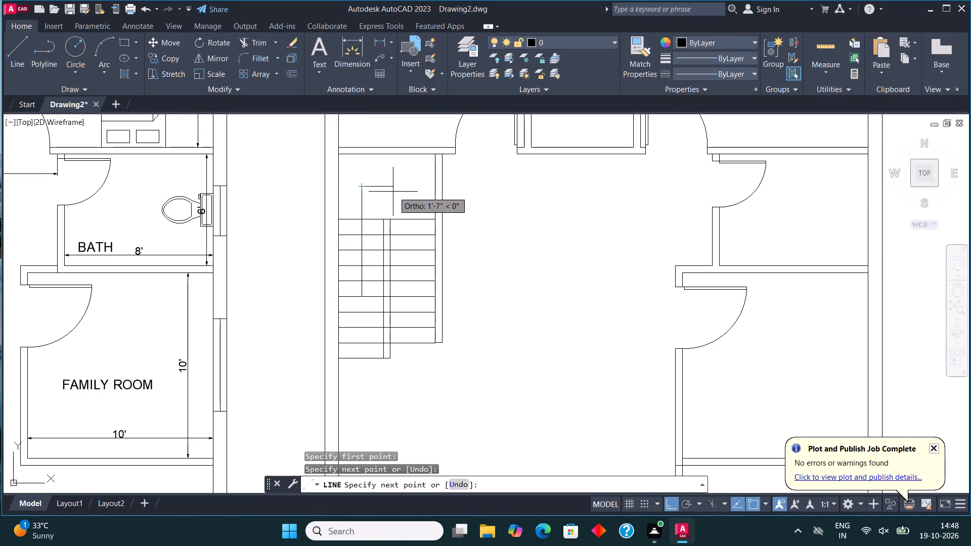
left_click(412, 194)
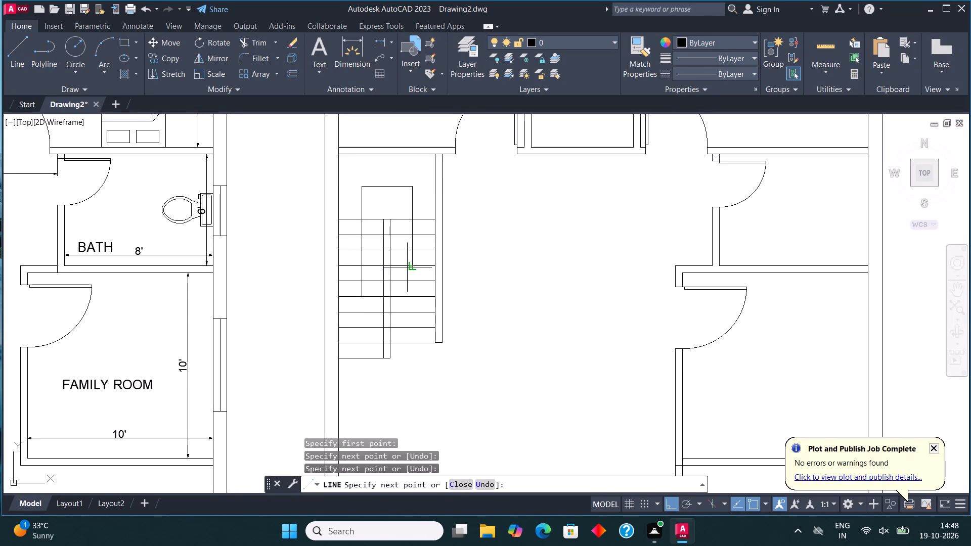
left_click(412, 265)
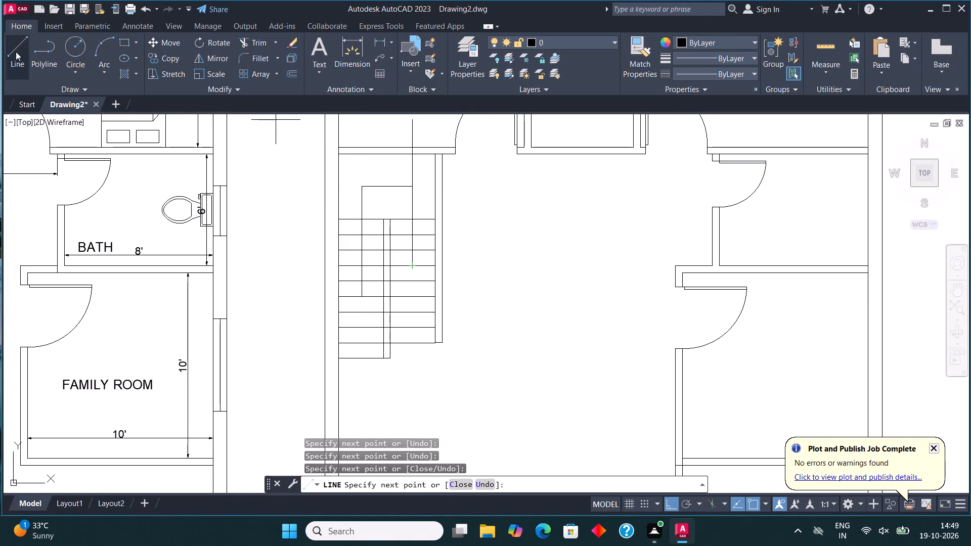
Draw a slanted arrowhead side at the direction line's lower right end and mirror it about the direction line, keeping the original.
left_click(16, 52)
scroll(405, 260, "up", 3)
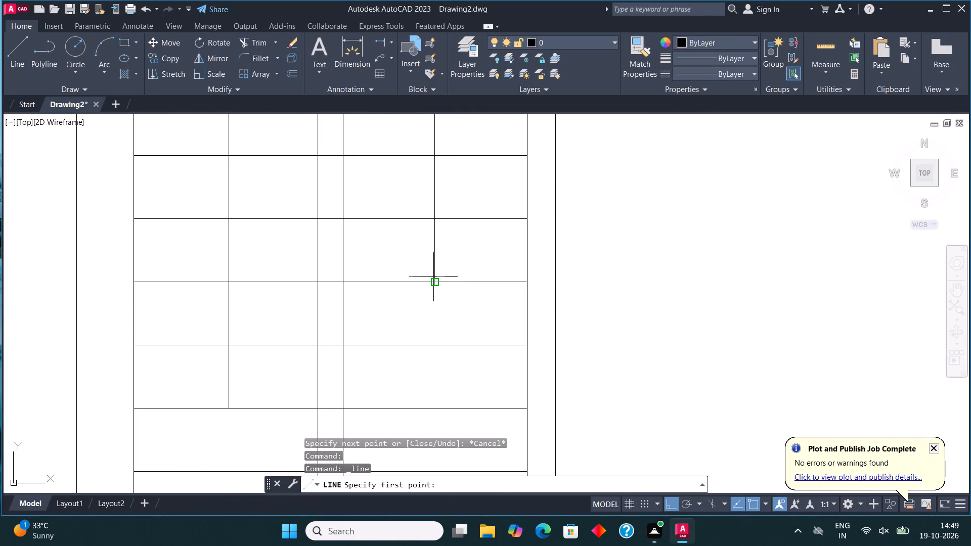
left_click(433, 279)
left_click(390, 223)
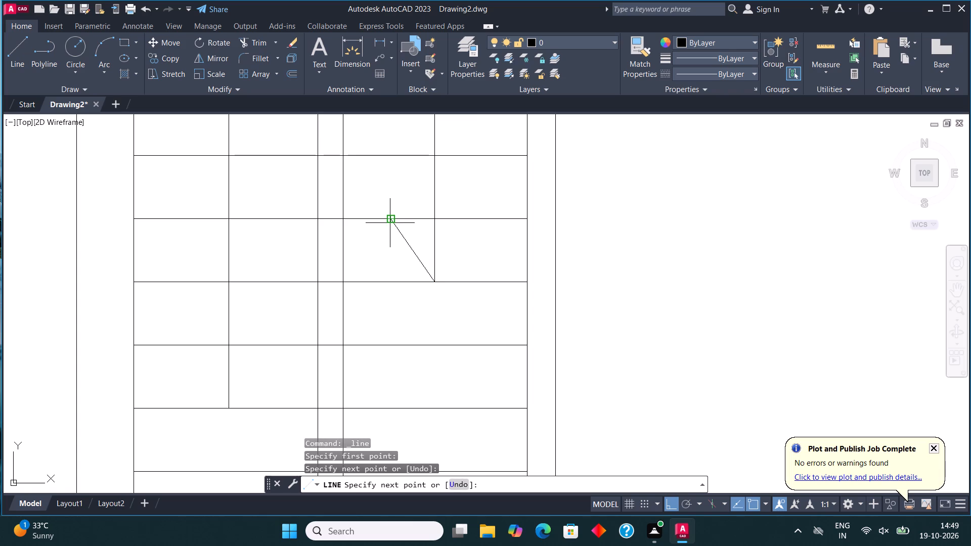
key("Escape")
left_click(406, 243)
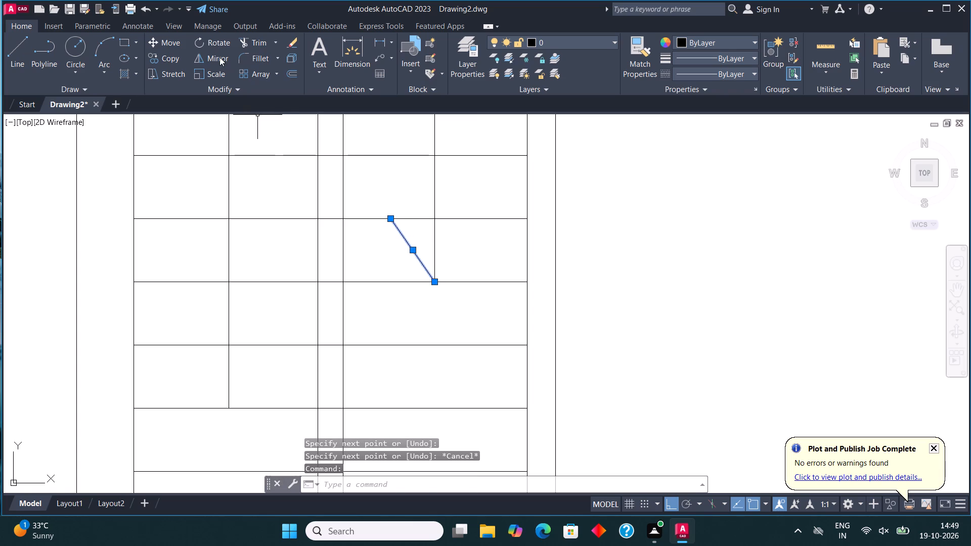
left_click(219, 57)
left_click(434, 284)
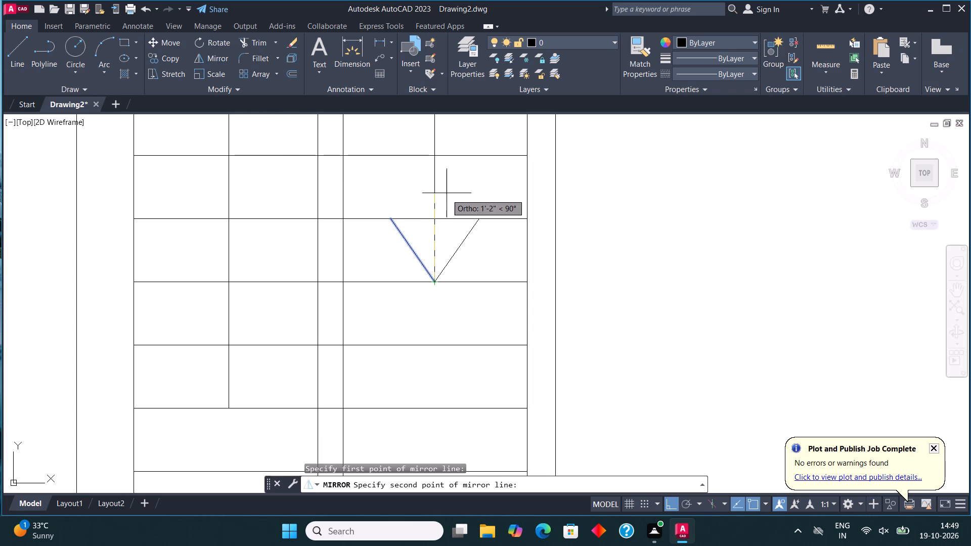
left_click(447, 193)
left_click(481, 484)
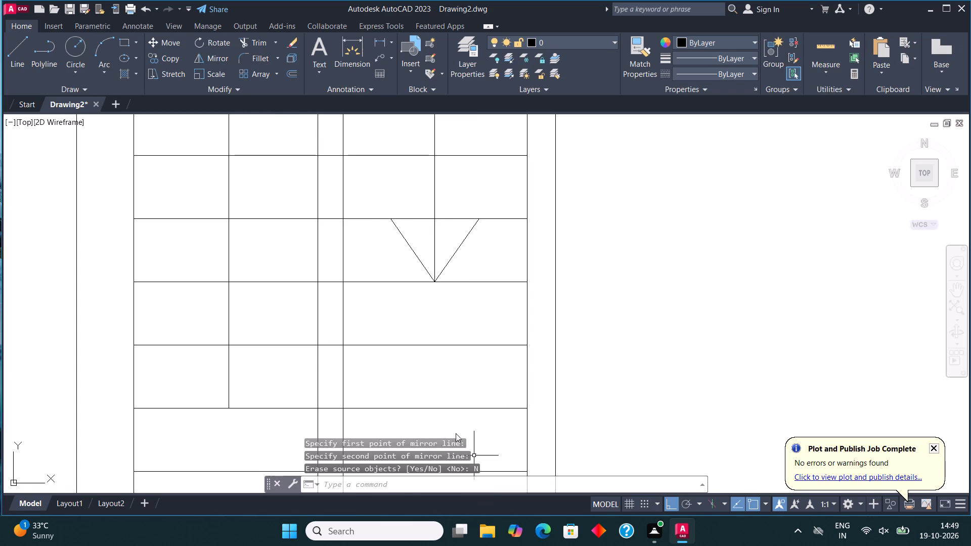
Fill both halves of the stair direction arrowhead with a solid hatch.
key("h")
key("Return")
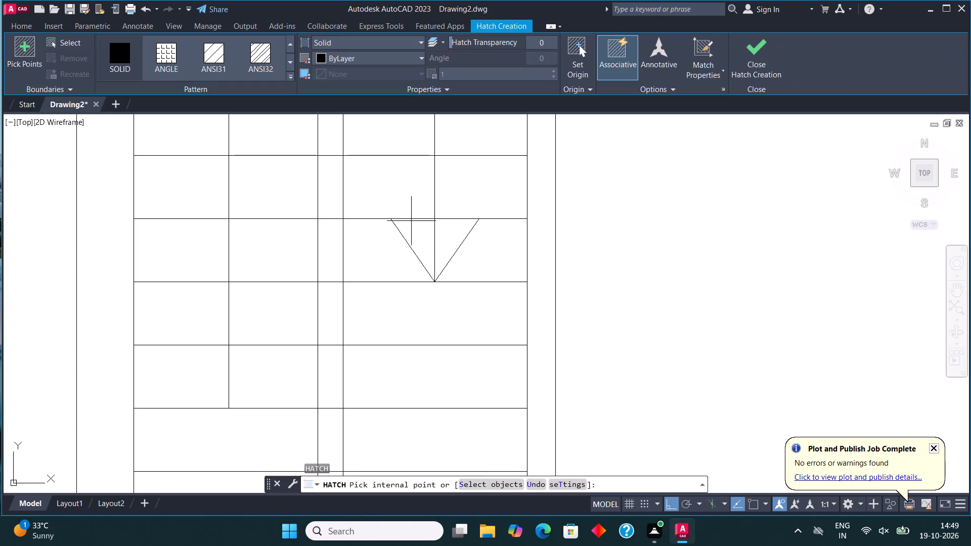
left_click(424, 227)
left_click(457, 233)
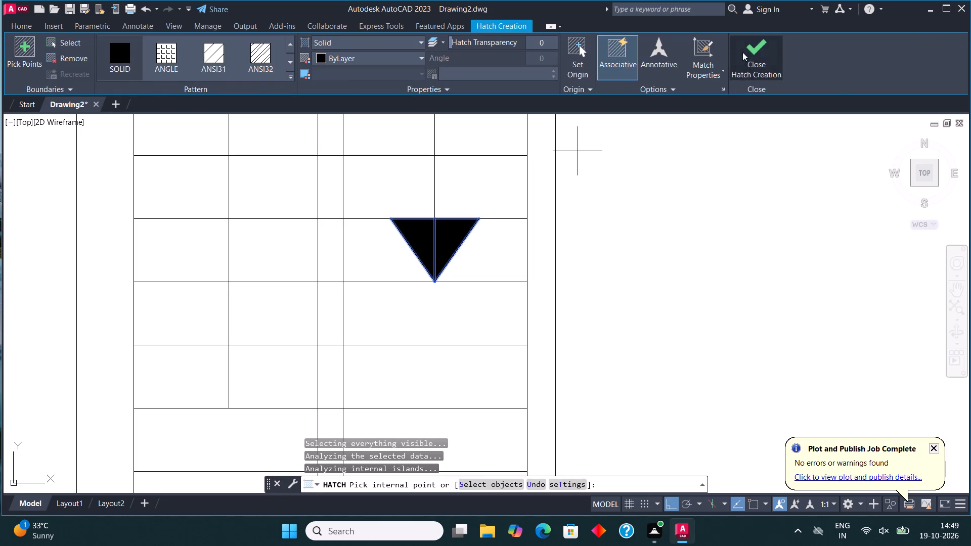
left_click(742, 52)
Save the drawing in Downloads under the file name G+1 19.
scroll(578, 280, "down", 4)
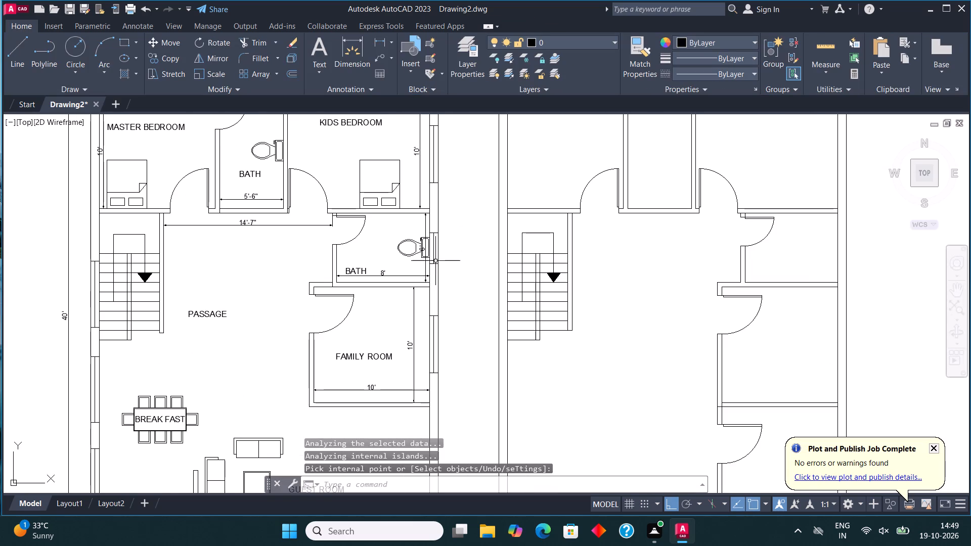
scroll(428, 283, "down", 1)
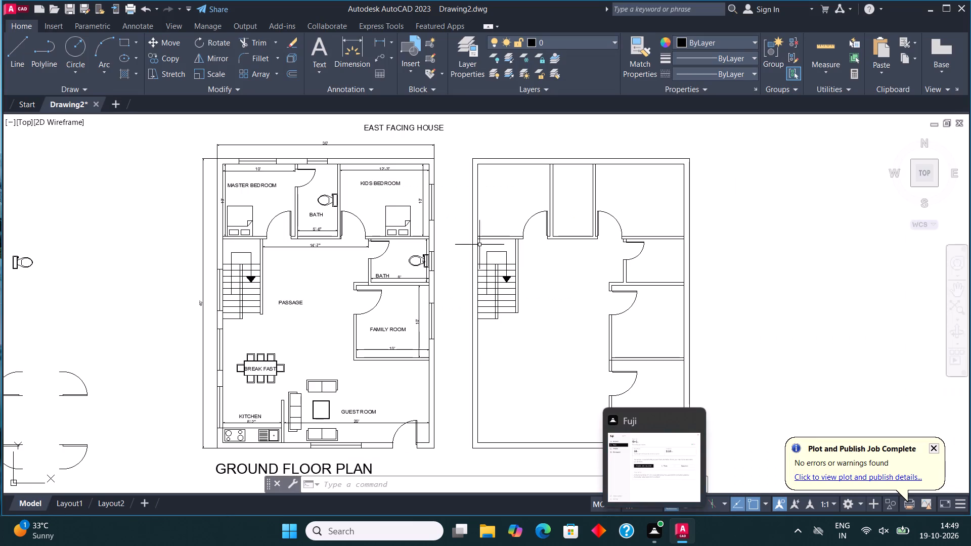
middle_click_drag(486, 264, 409, 258)
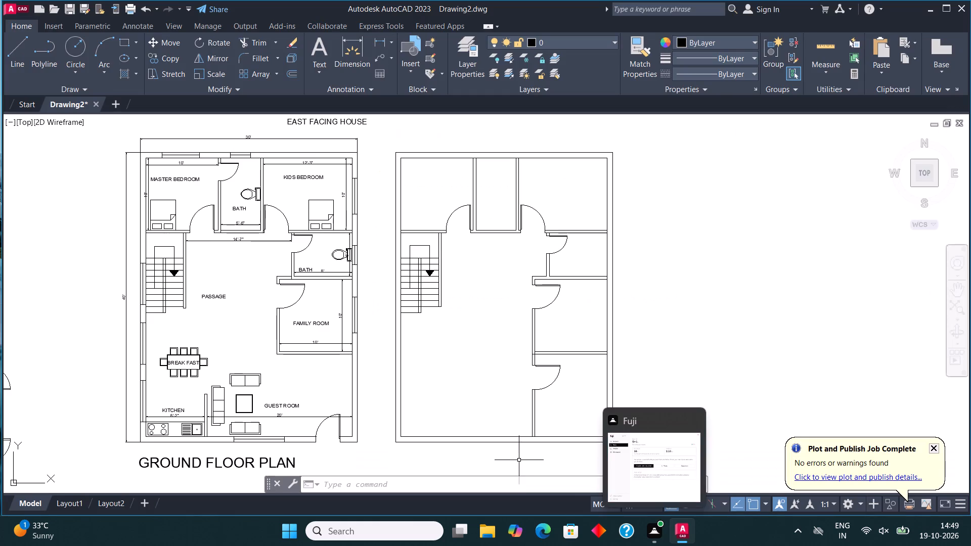
key("ctrl+s")
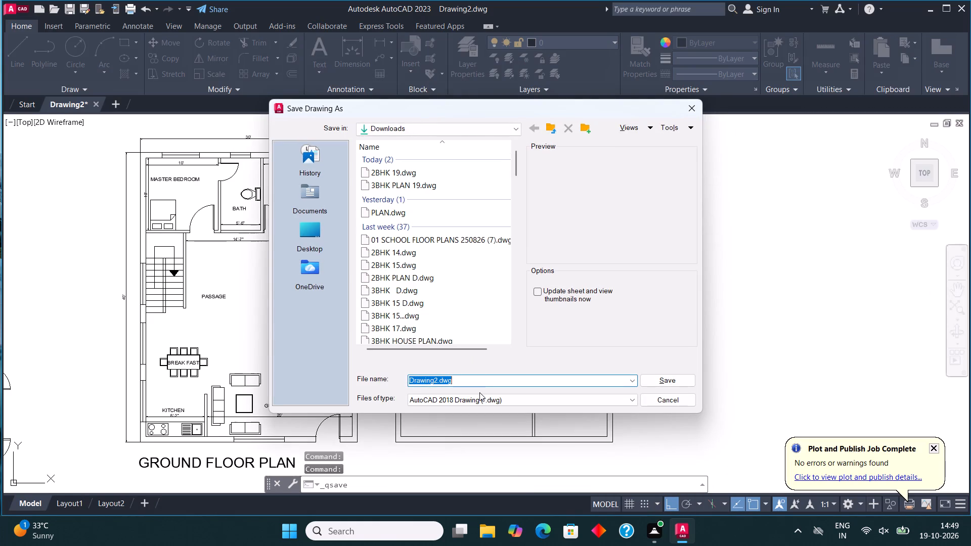
key("g")
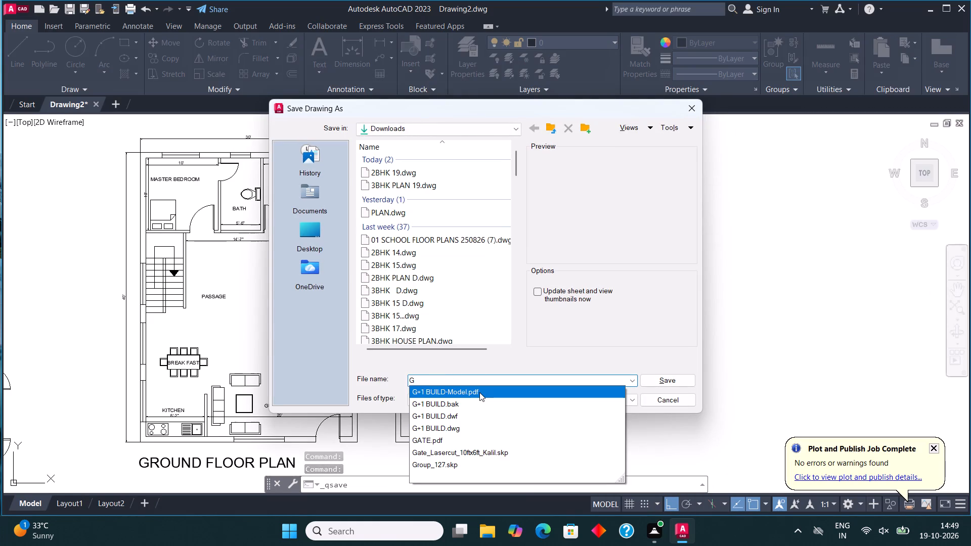
key("minus")
key("BackSpace")
key("plus")
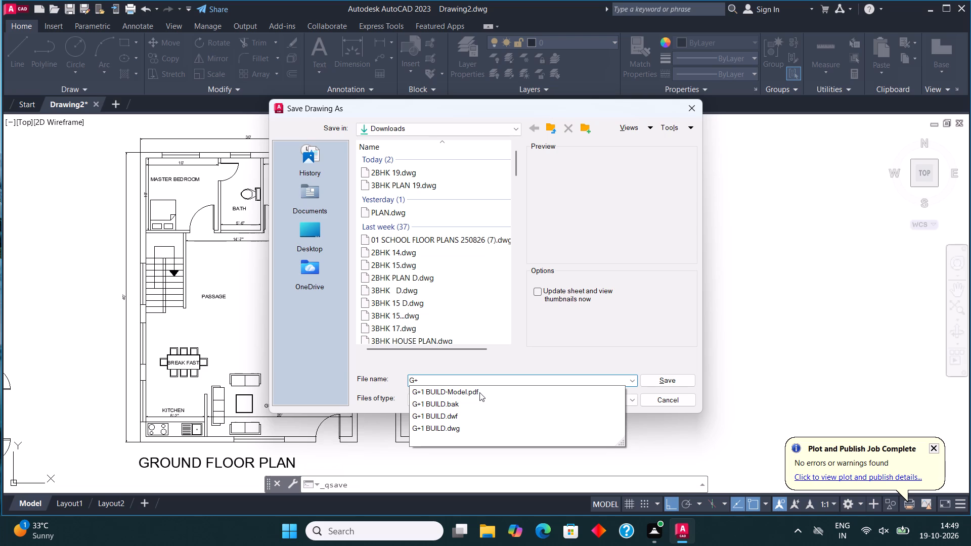
key("1")
key("space")
type("19")
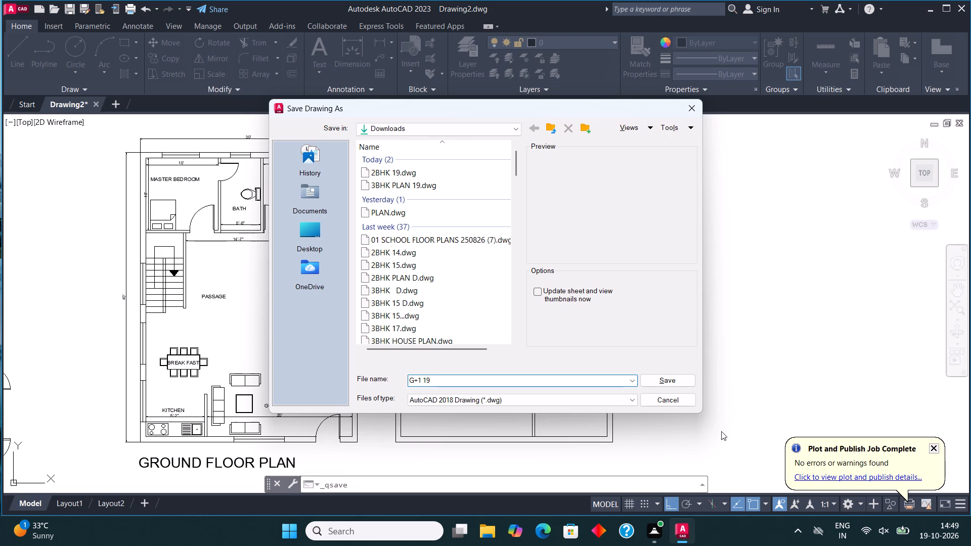
left_click(664, 382)
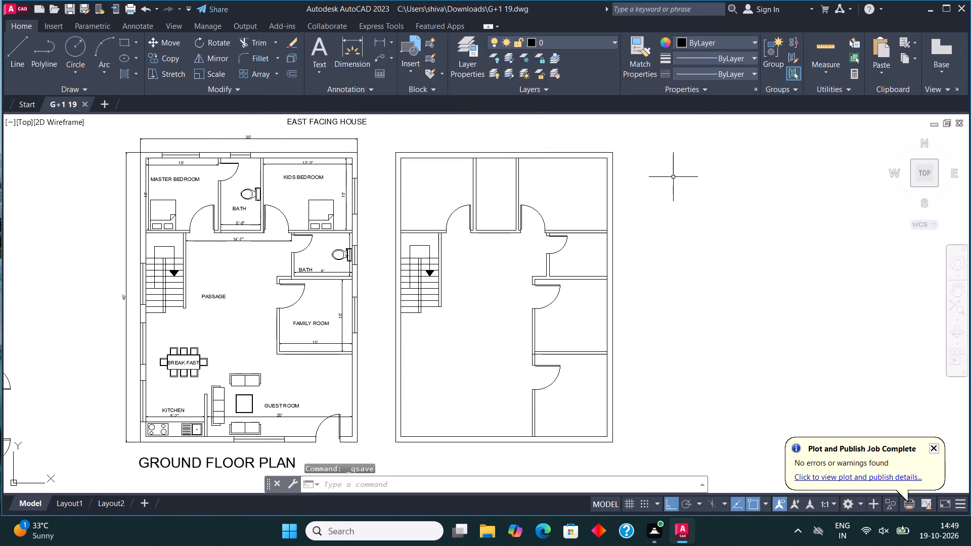
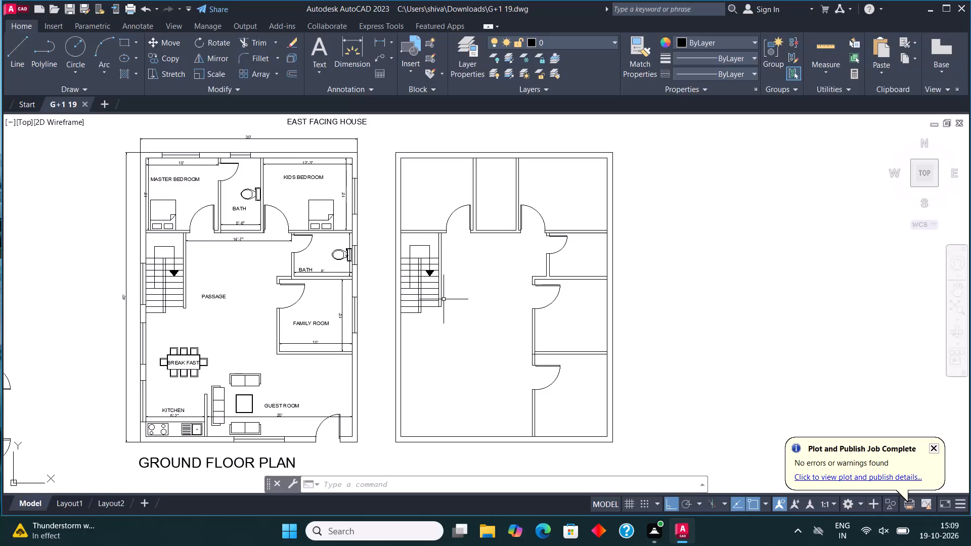
Draw a rectangle for the bed against the wall above the staircase, in the unlabelled plan's upper-left bedroom.
scroll(473, 229, "up", 3)
middle_click_drag(468, 229, 468, 277)
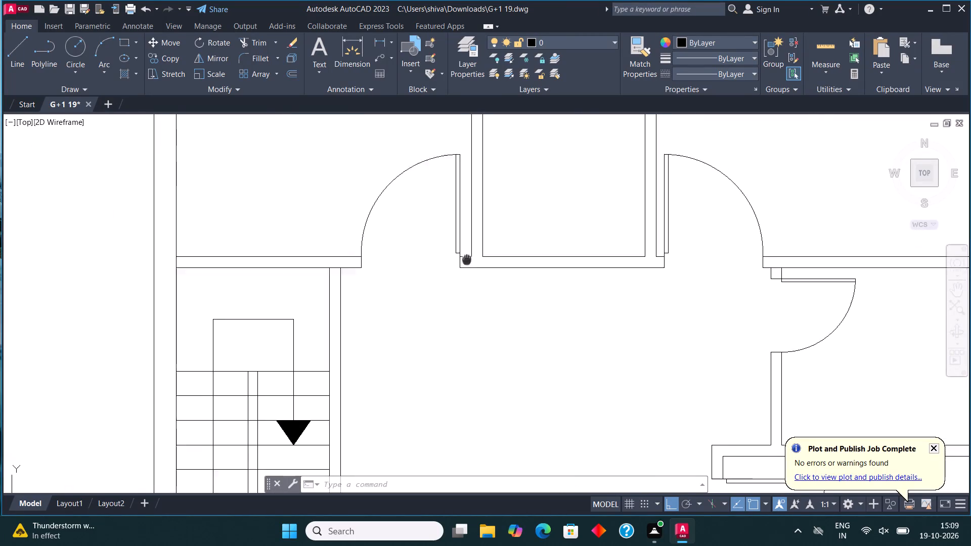
middle_click_drag(468, 277, 473, 319)
scroll(475, 324, "down", 2)
left_click(122, 39)
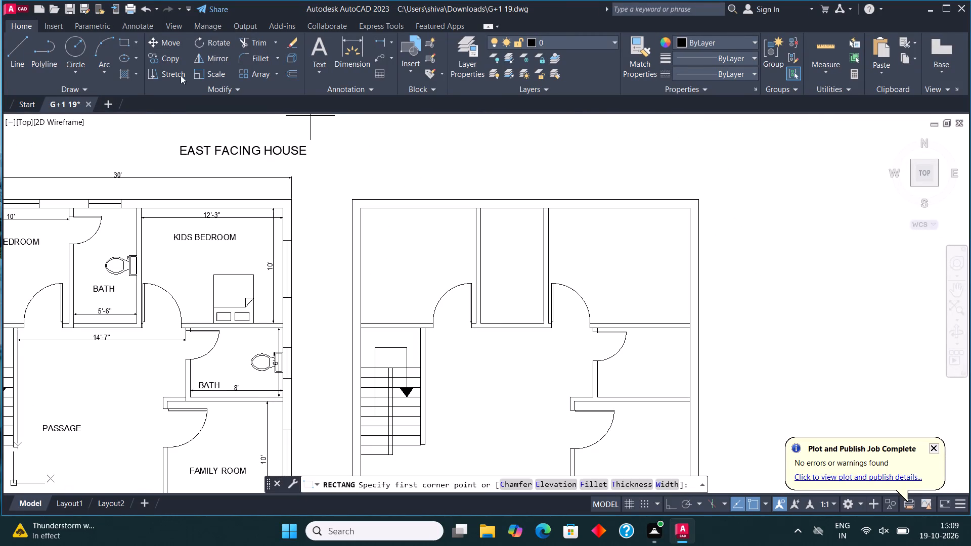
scroll(405, 318, "up", 2)
left_click(325, 332)
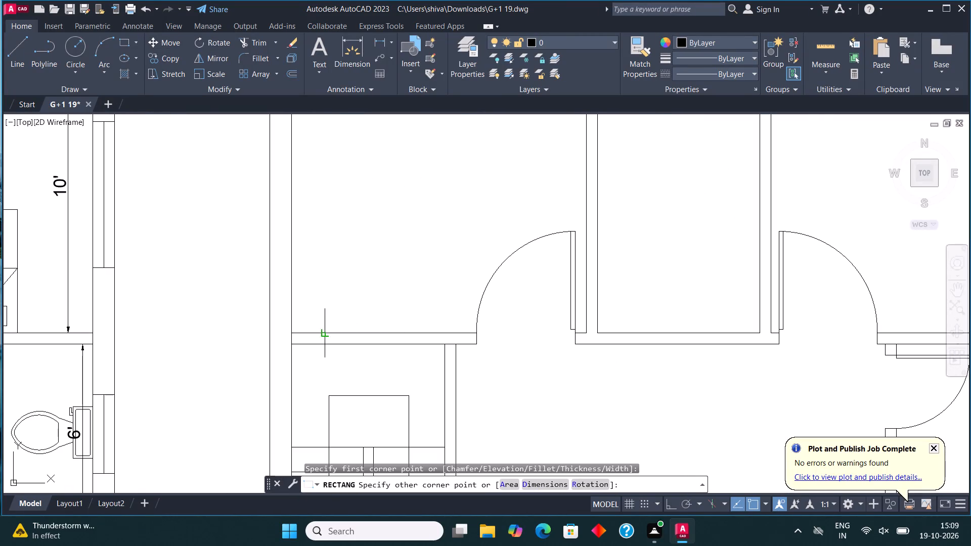
scroll(403, 241, "down", 2)
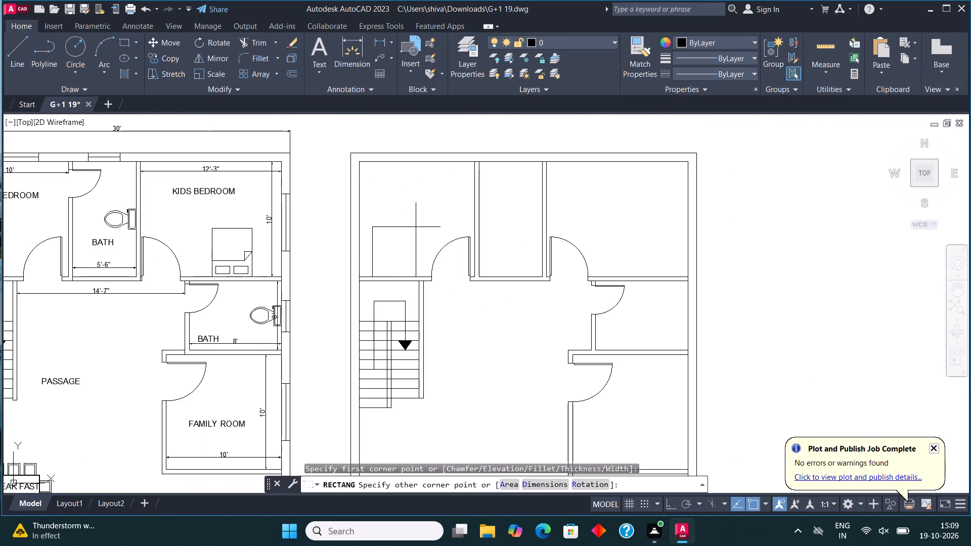
left_click(416, 227)
Draw a small pillow rectangle inside the bed's lower-left corner.
scroll(411, 236, "up", 2)
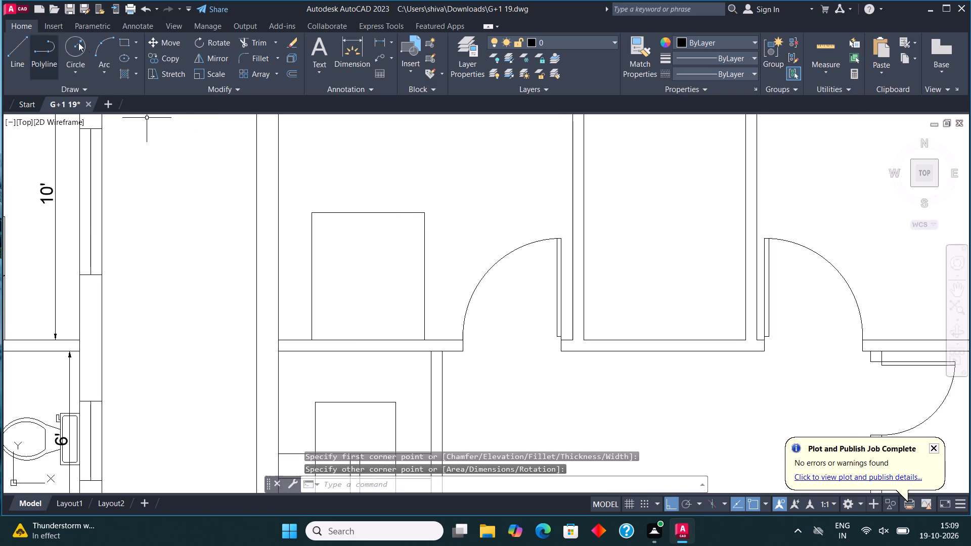
left_click(121, 37)
scroll(319, 328, "up", 2)
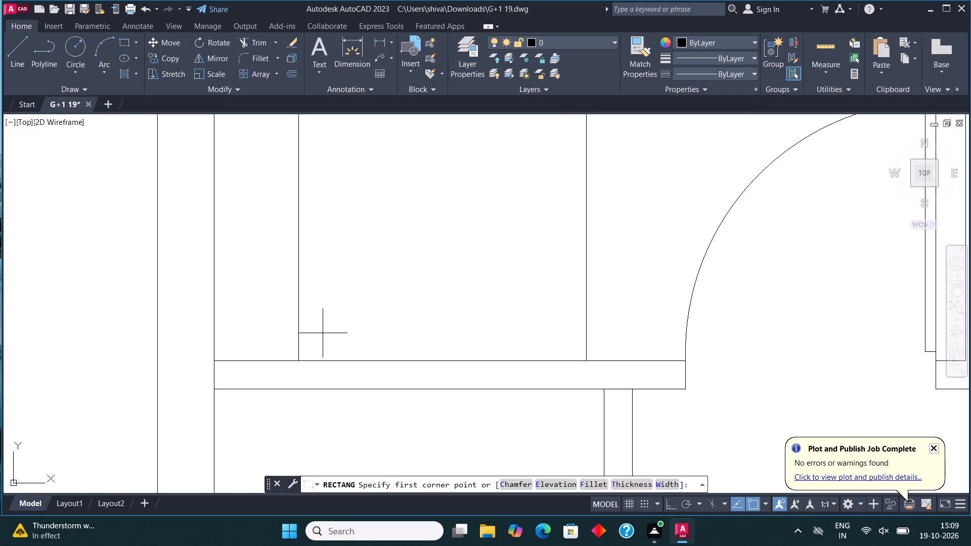
left_click(314, 340)
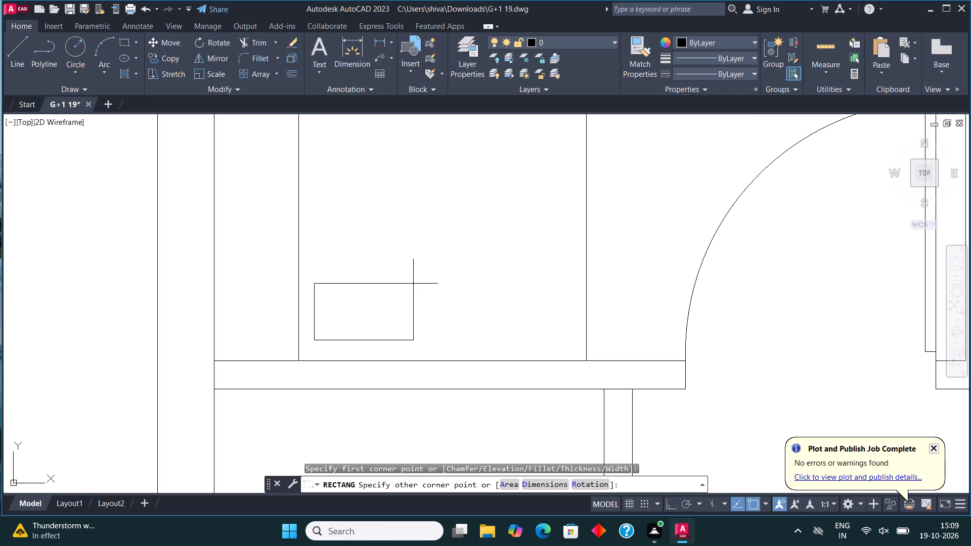
double_click(416, 284)
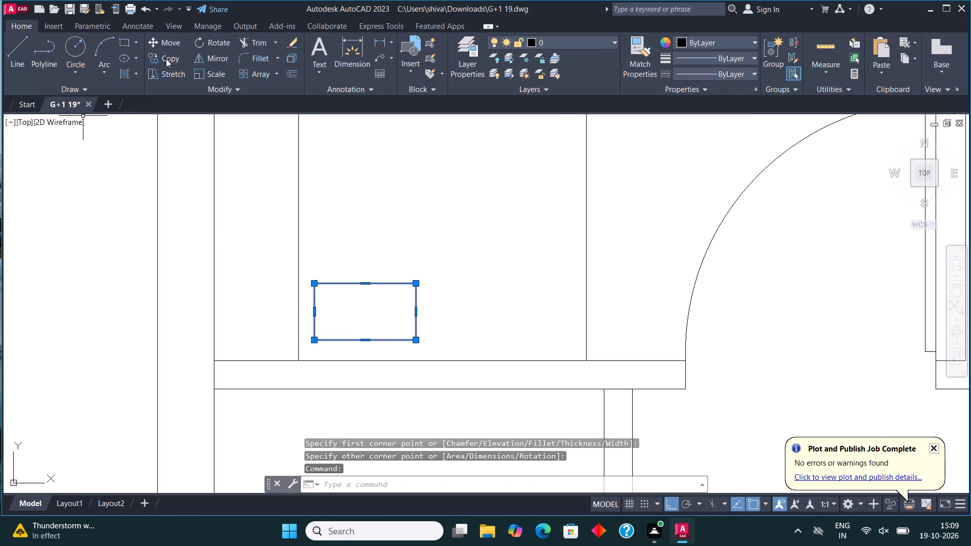
Copy the pillow rectangle horizontally to make the second pillow at the bed's lower right.
left_click(166, 59)
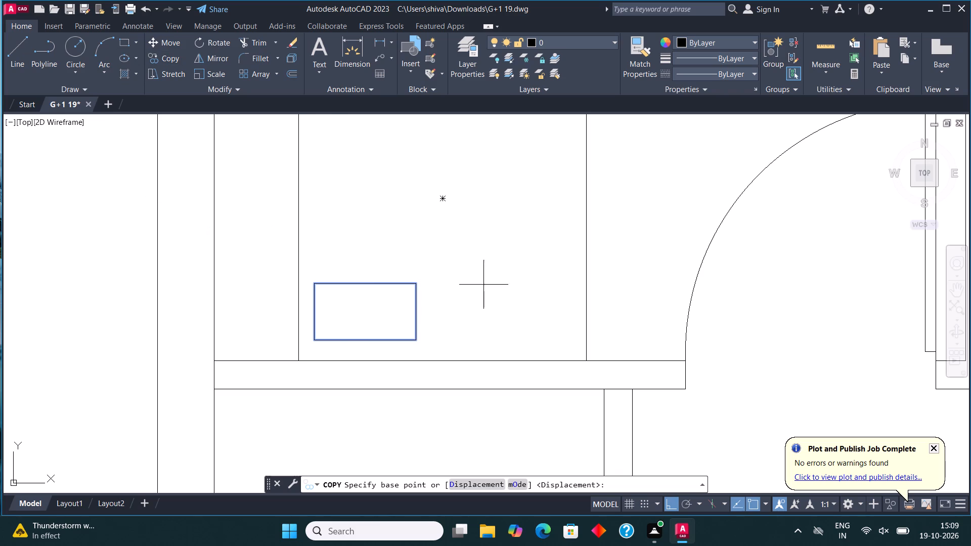
left_click(360, 312)
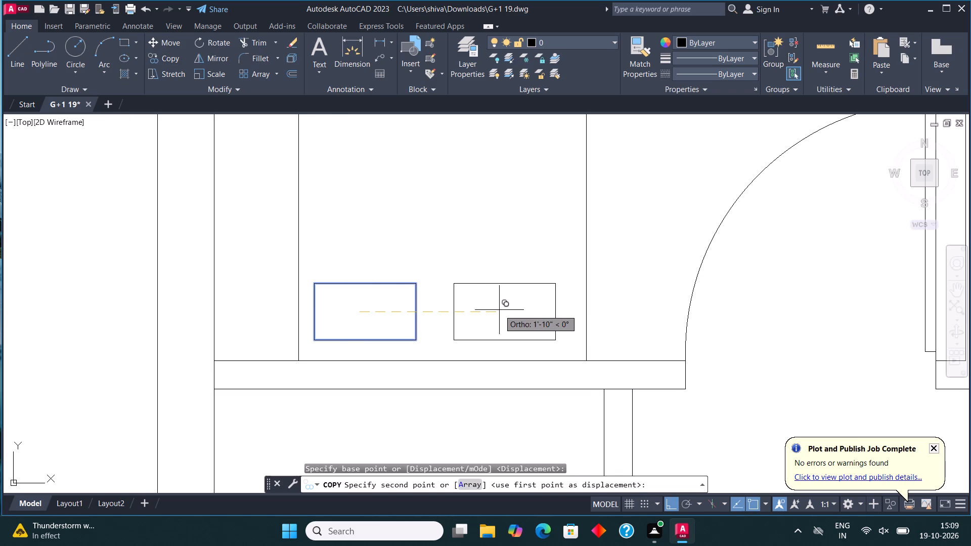
left_click(507, 311)
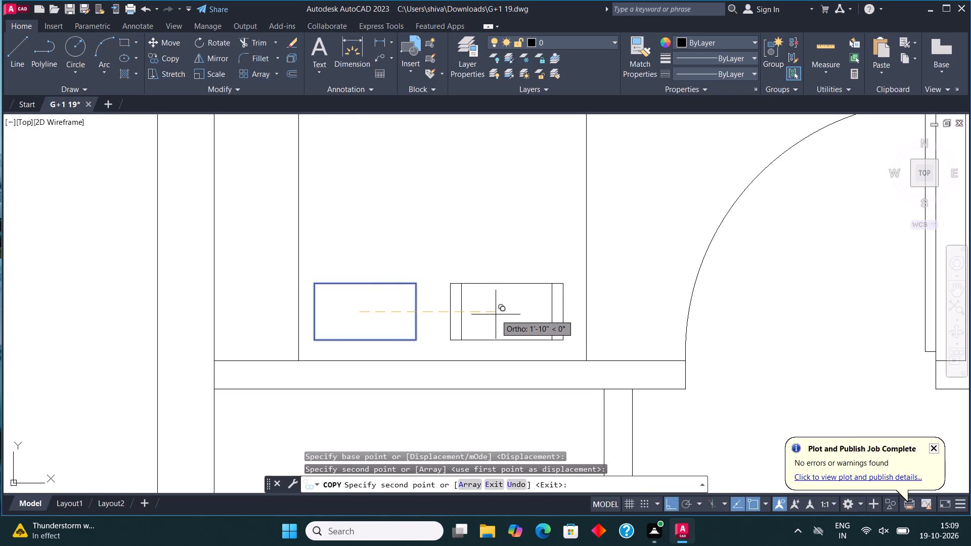
key("Escape")
Draw the blanket edge above the pillows with lines, ending in a triangular folded corner at the bed's right side.
scroll(489, 305, "down", 4)
scroll(490, 306, "up", 3)
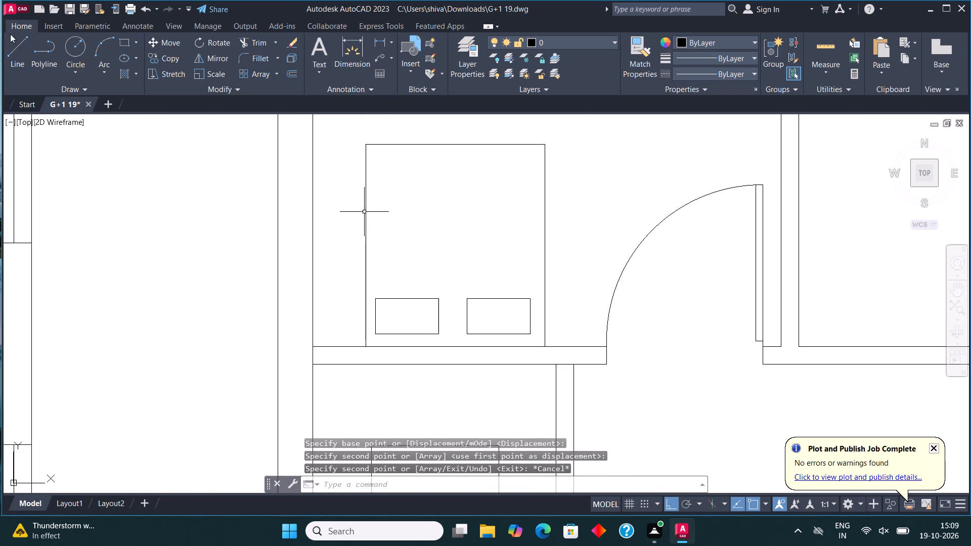
left_click(16, 40)
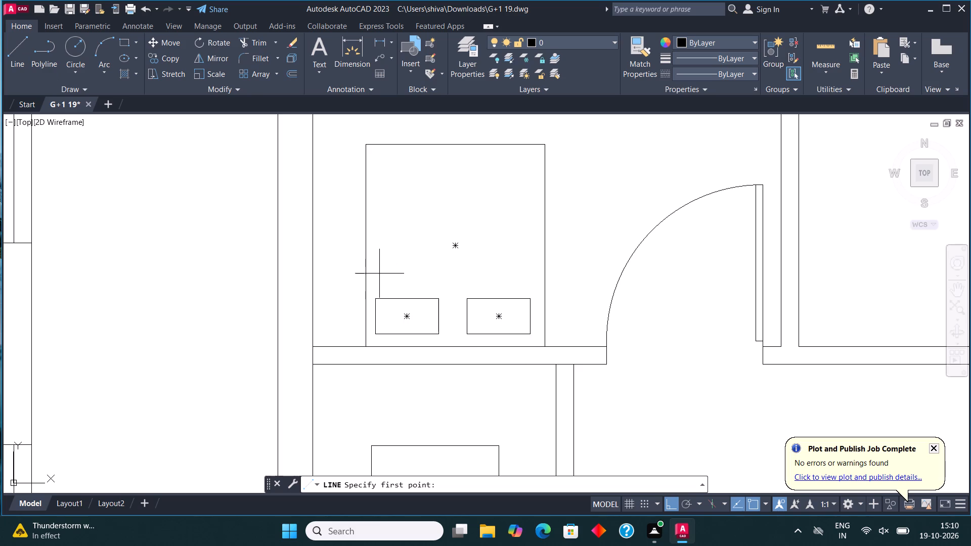
left_click(364, 273)
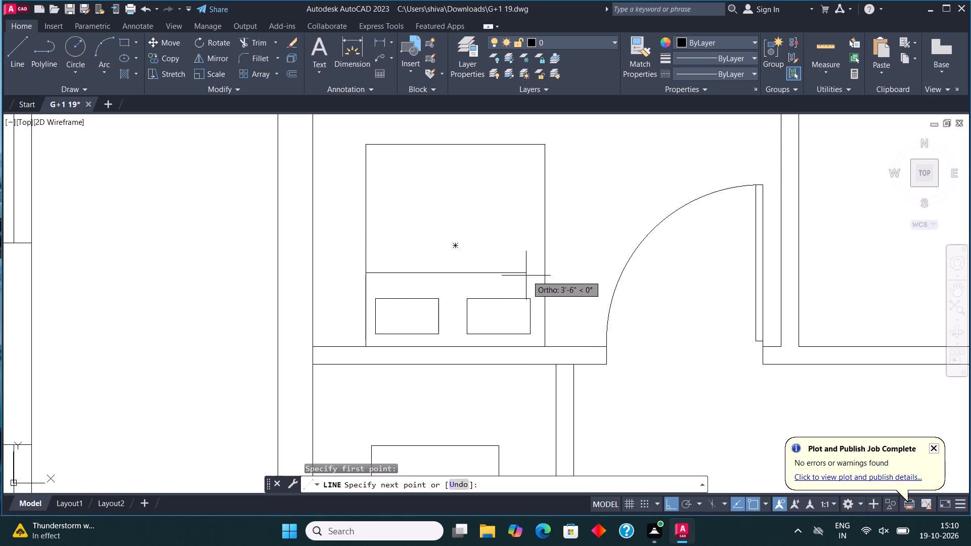
left_click(517, 277)
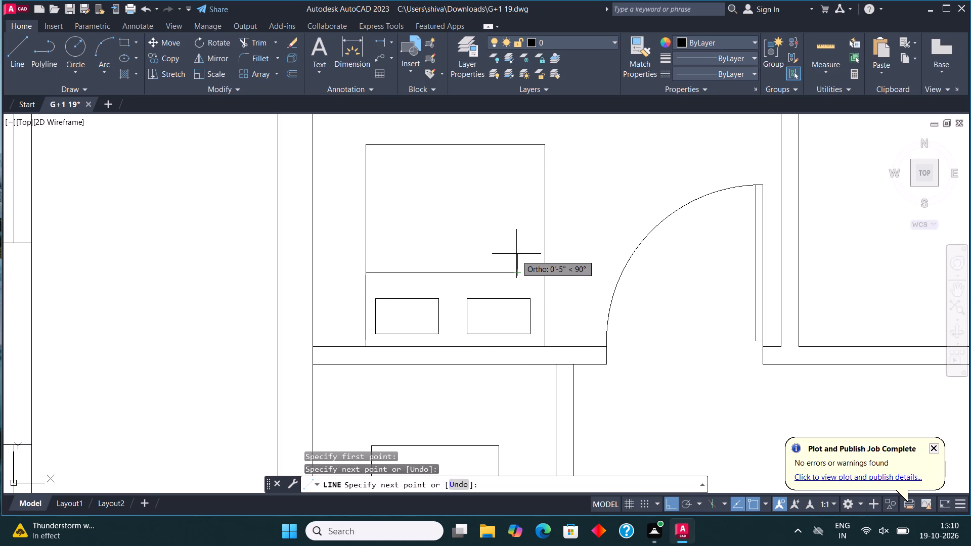
left_click(515, 249)
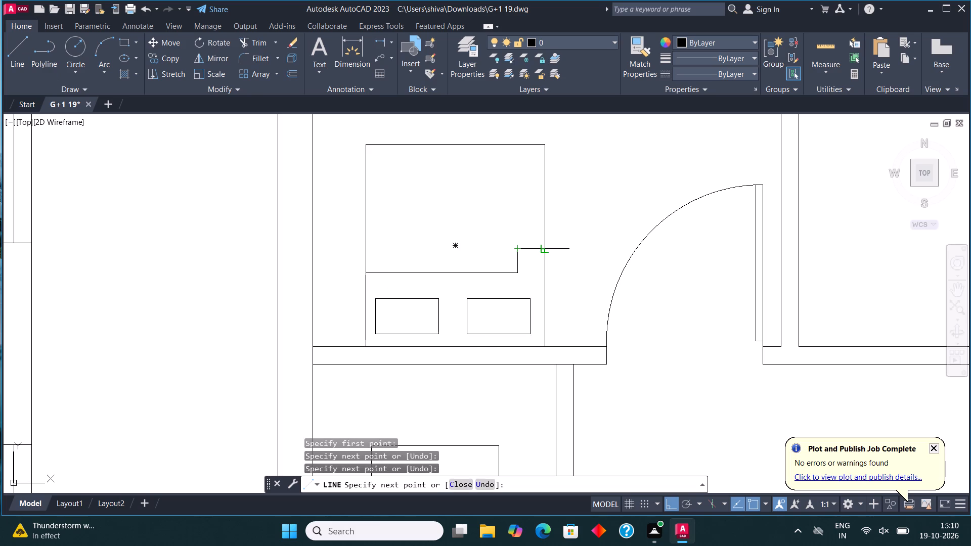
left_click(546, 249)
left_click(513, 277)
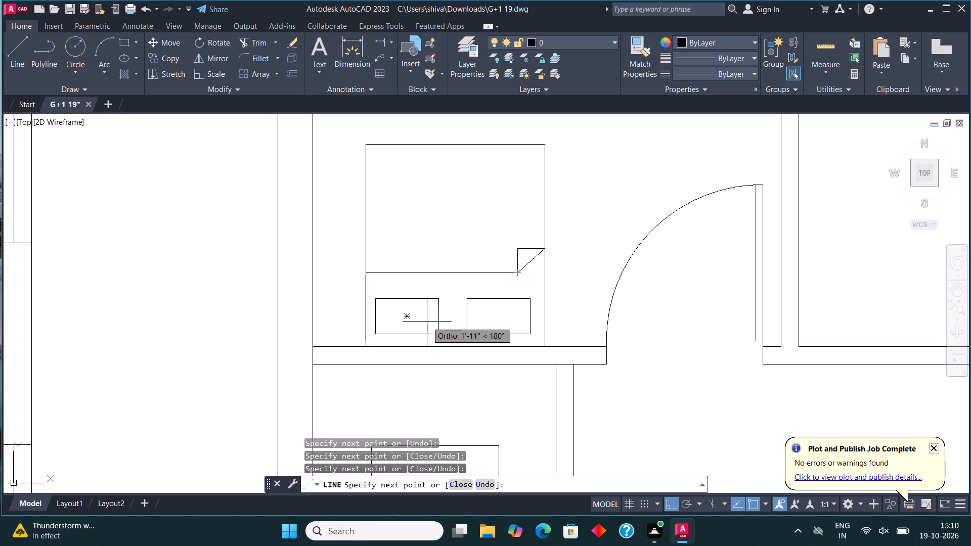
key("Escape")
Copy the toilet from the ground floor's upper bath to the right wall of the matching room in the unlabelled plan.
scroll(457, 263, "down", 4)
middle_click_drag(425, 279, 329, 298)
scroll(329, 298, "up", 2)
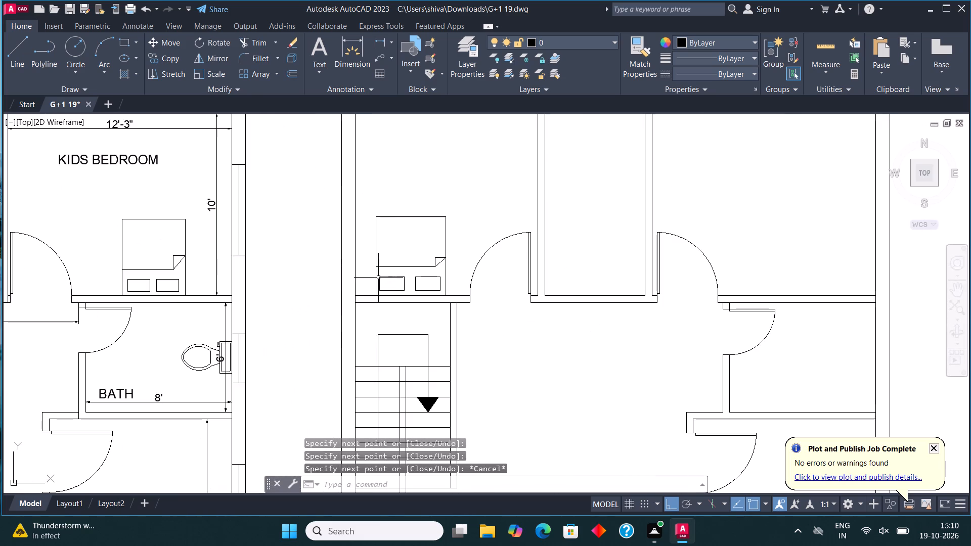
scroll(365, 257, "down", 2)
left_click(202, 232)
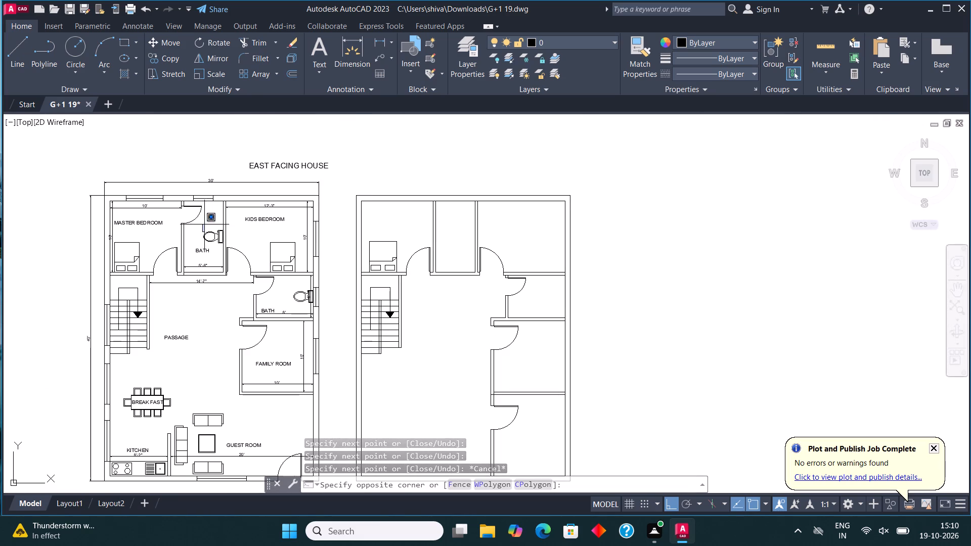
left_click(219, 250)
left_click(214, 245)
left_click(210, 224)
left_click(169, 58)
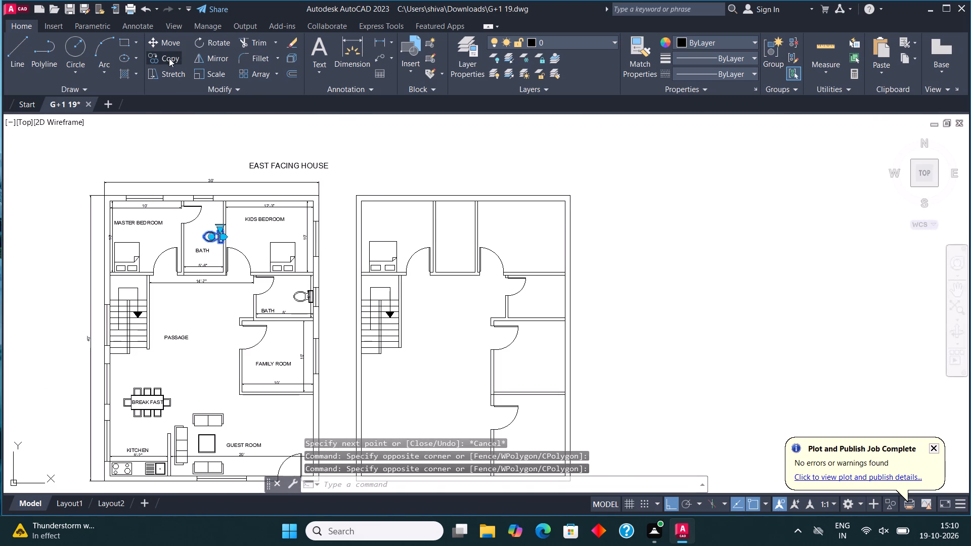
scroll(221, 241, "up", 6)
left_click(252, 158)
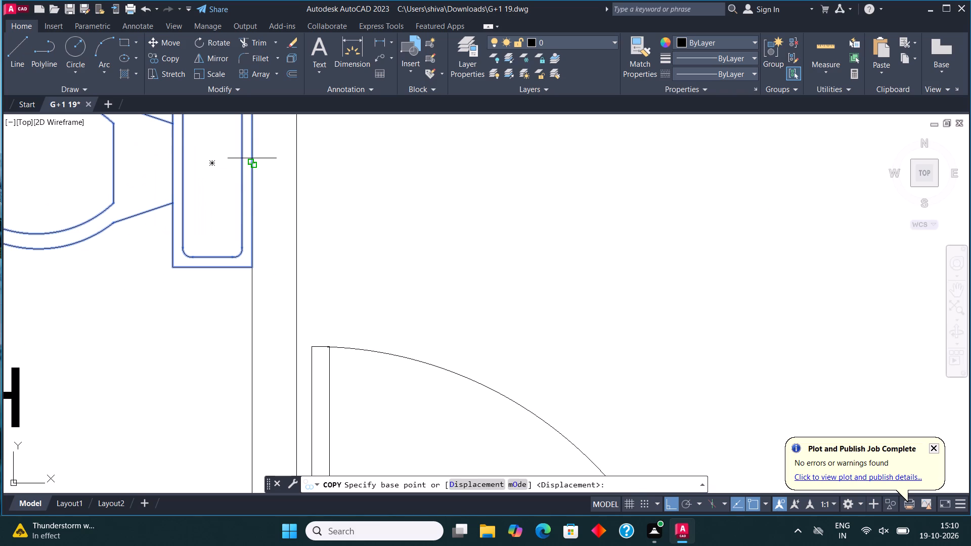
scroll(271, 240, "down", 5)
scroll(629, 256, "up", 2)
middle_click_drag(600, 260, 333, 299)
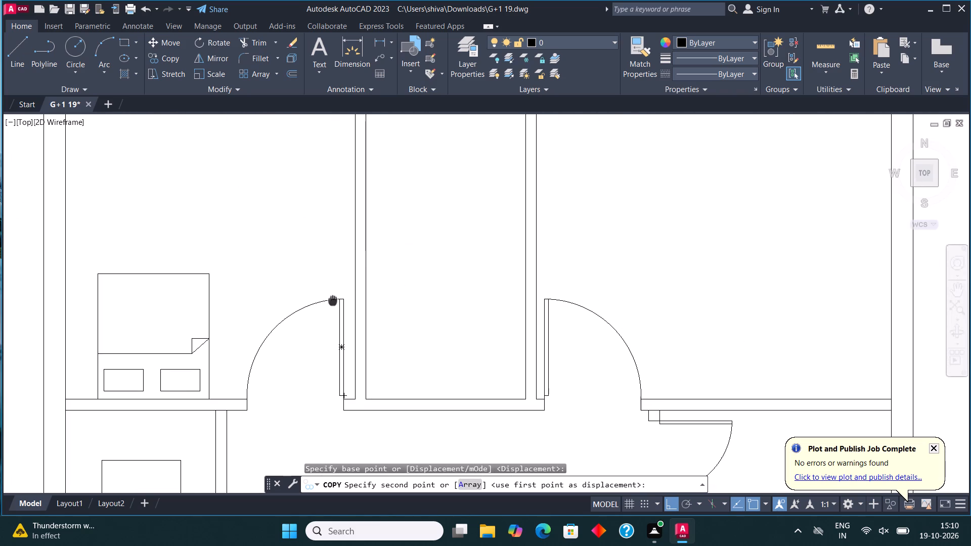
left_click(525, 251)
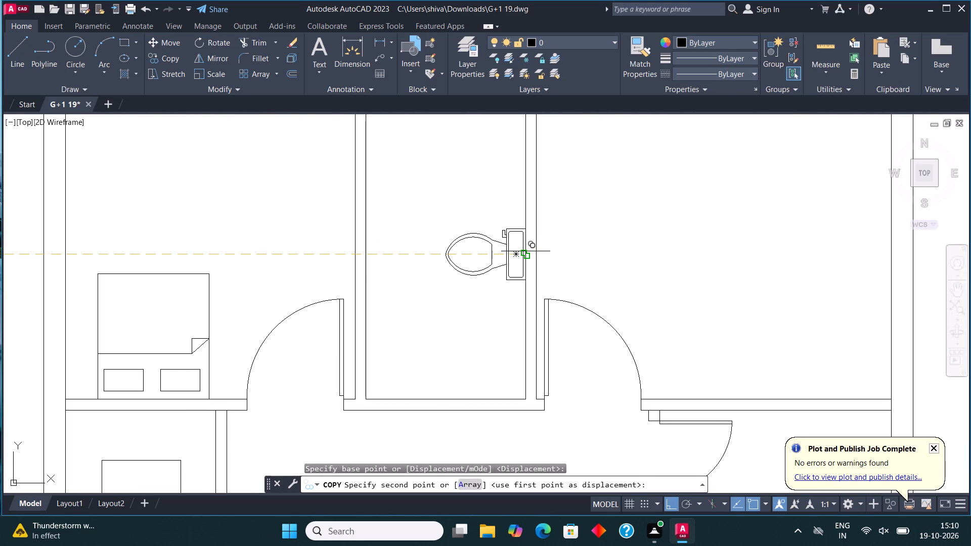
key("Escape")
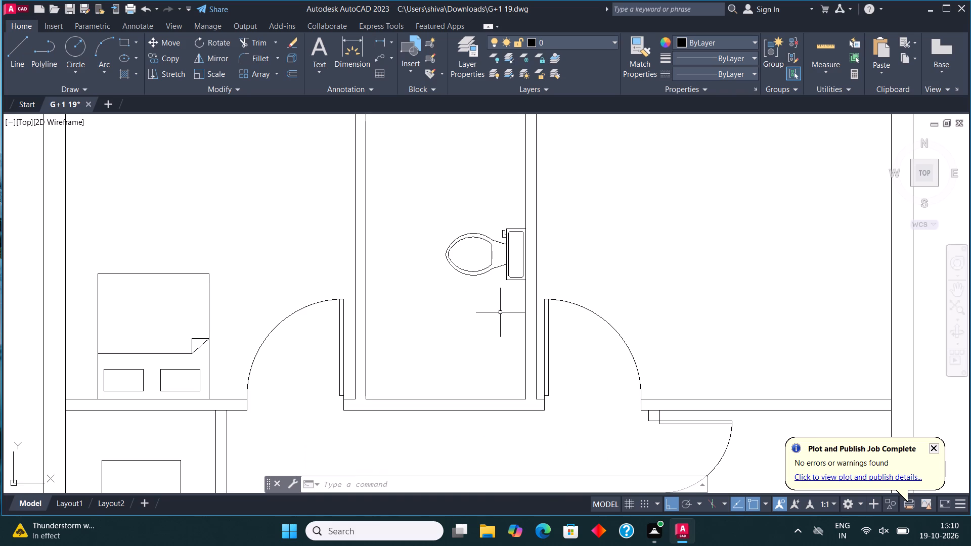
Copy the complete three-seat sofa from the guest room to the empty area right of the unlabelled plan, with ortho off.
scroll(488, 322, "down", 2)
middle_click_drag(486, 322, 517, 304)
scroll(524, 306, "down", 2)
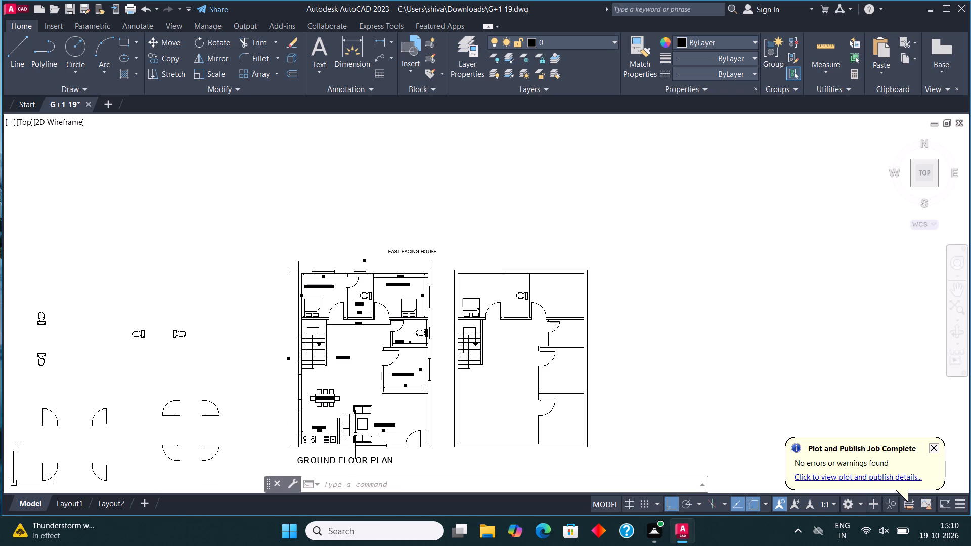
scroll(349, 434, "up", 2)
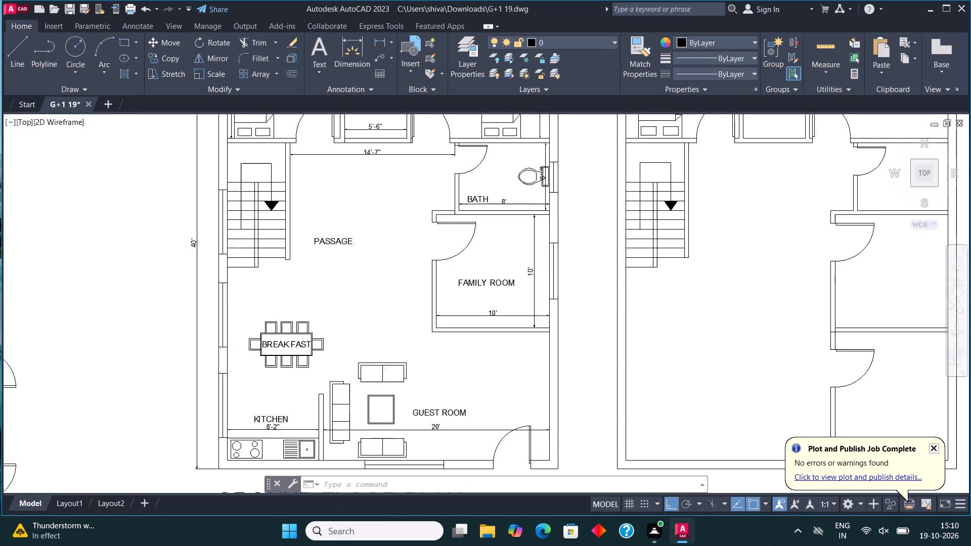
scroll(349, 434, "up", 2)
left_click(296, 471)
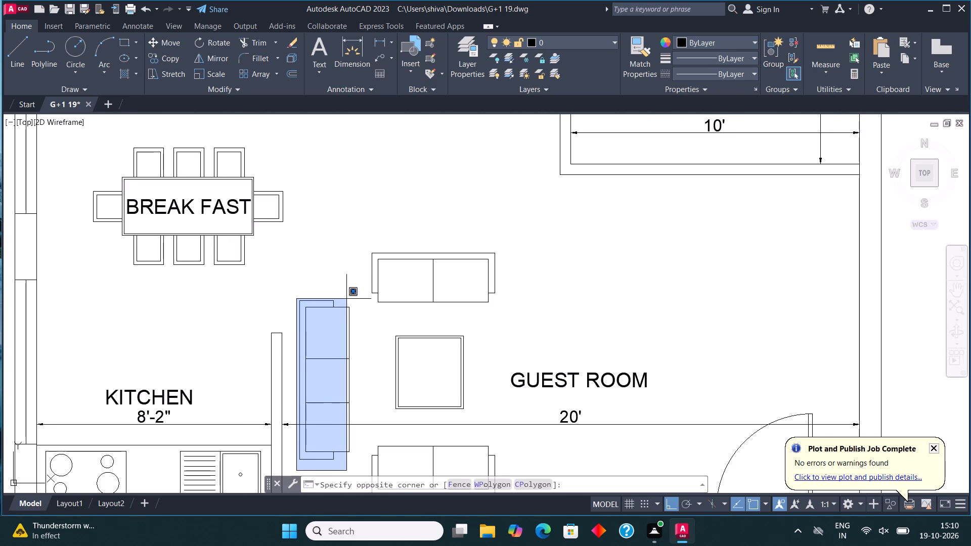
left_click(353, 302)
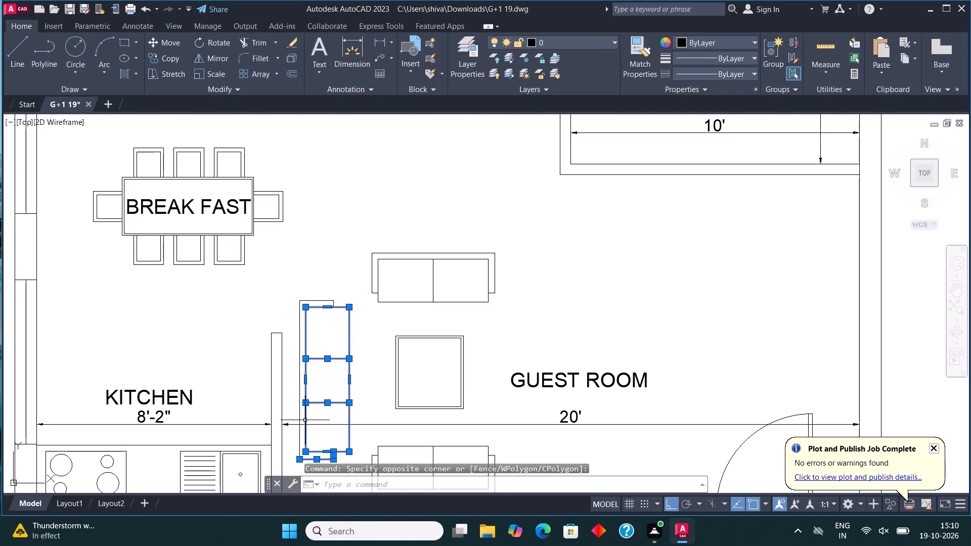
left_click(297, 396)
left_click(301, 414)
left_click(298, 392)
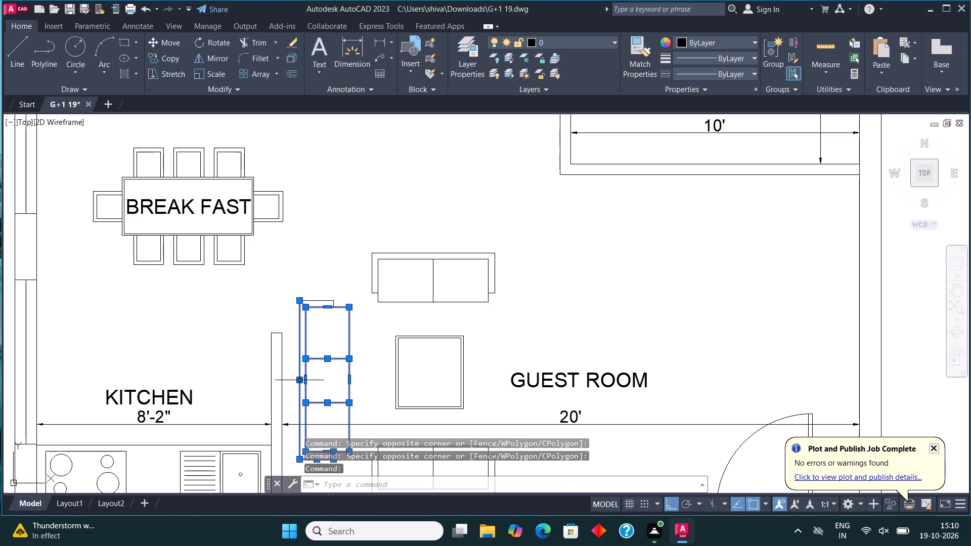
left_click(321, 282)
left_click(321, 340)
left_click(348, 294)
left_click(318, 339)
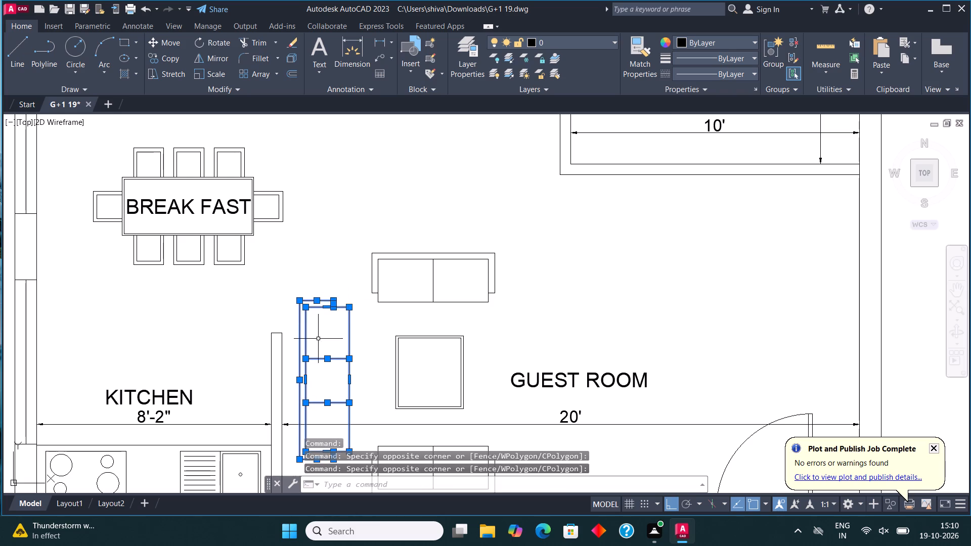
scroll(321, 316, "down", 2)
scroll(330, 396, "up", 4)
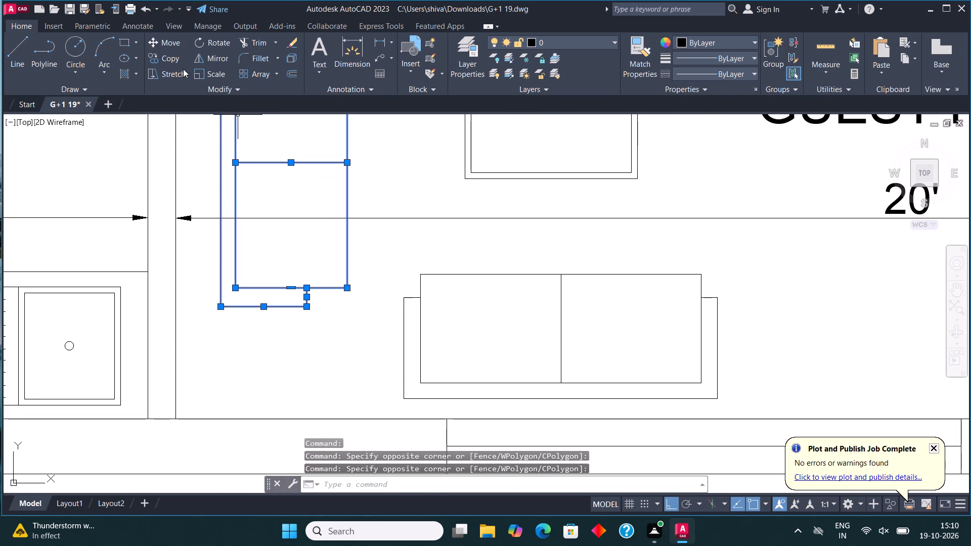
left_click(168, 57)
left_click_drag(249, 203, 253, 218)
scroll(276, 354, "down", 3)
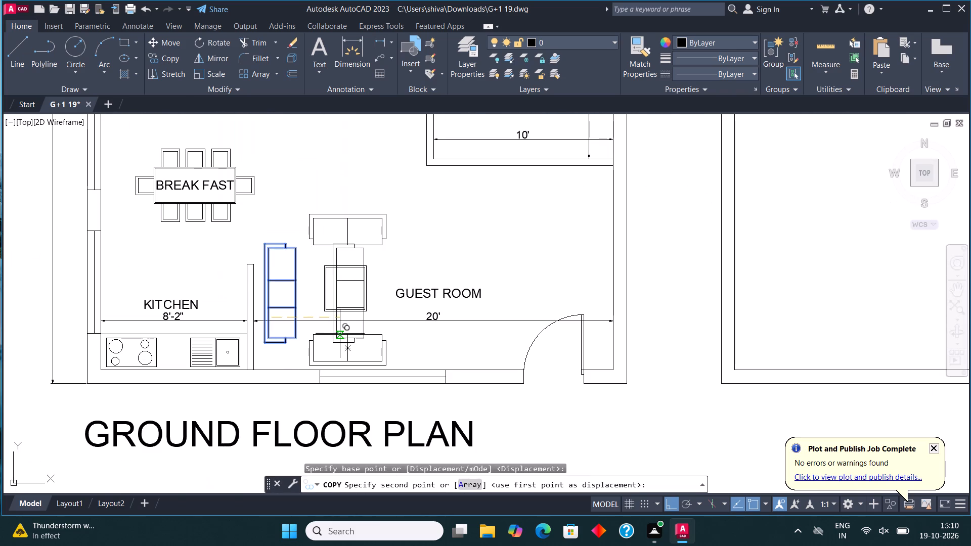
key("F8")
scroll(347, 332, "down", 2)
middle_click_drag(497, 271, 228, 482)
scroll(245, 446, "down", 1)
scroll(387, 369, "up", 3)
left_click(463, 342)
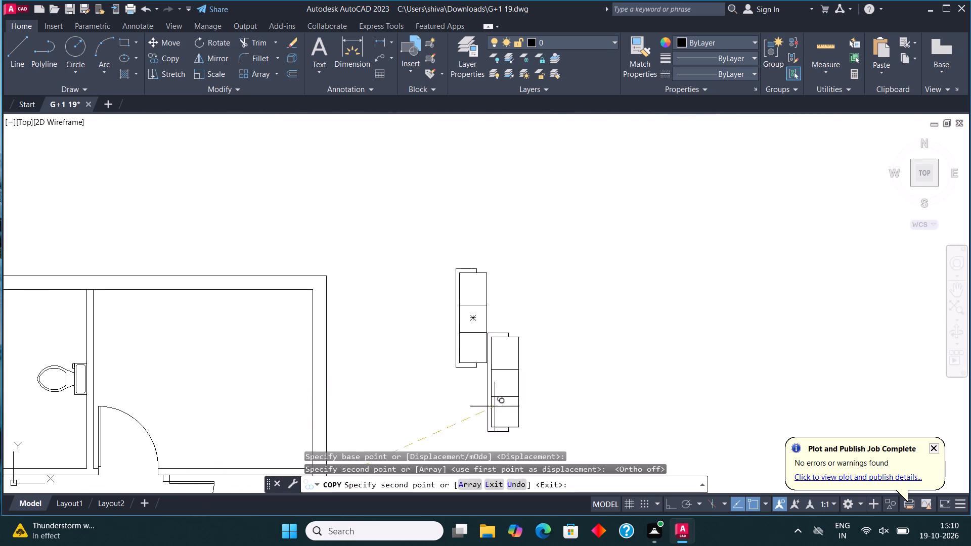
key("Escape")
Rotate the copied three-seat sofa to 270° with ortho on so it lies horizontally.
left_click_drag(504, 433, 501, 420)
left_click(394, 180)
left_click(209, 44)
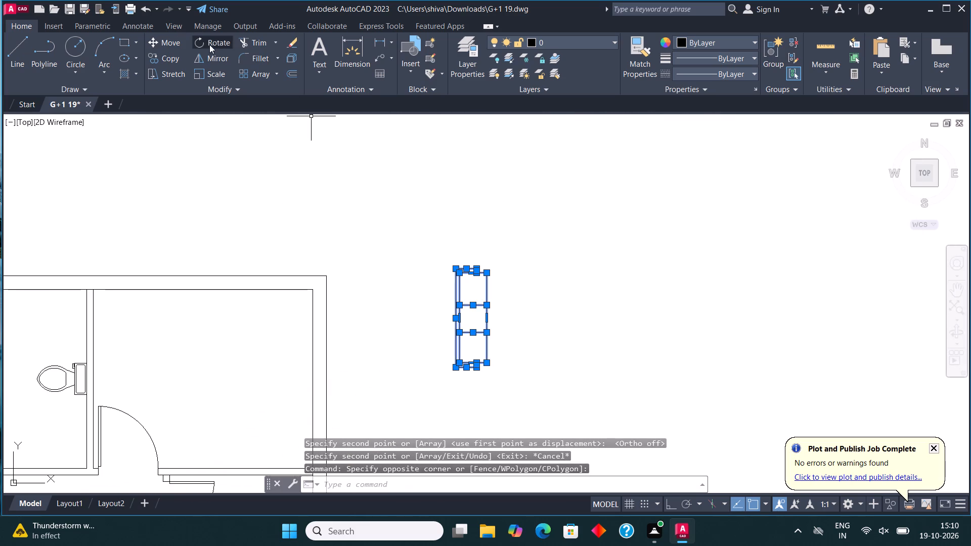
left_click(483, 296)
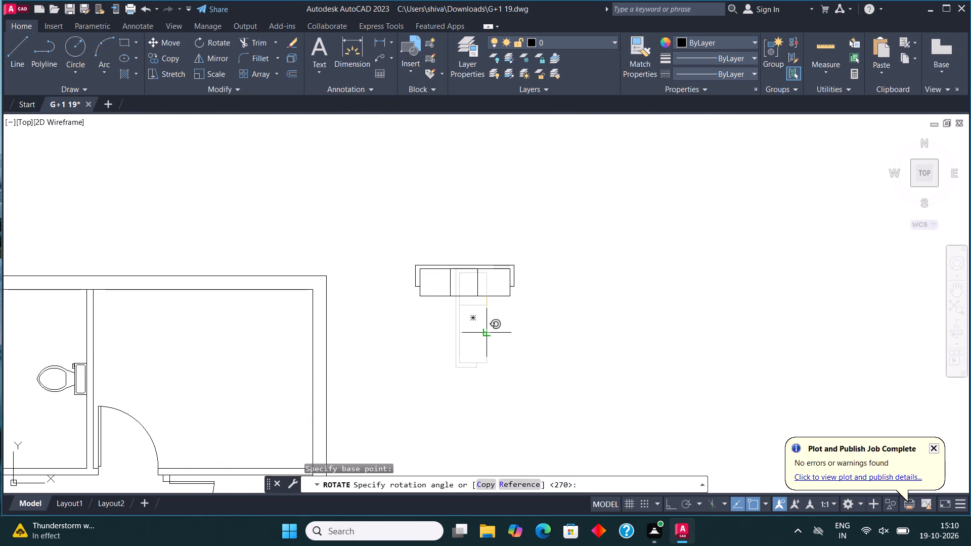
key("F8")
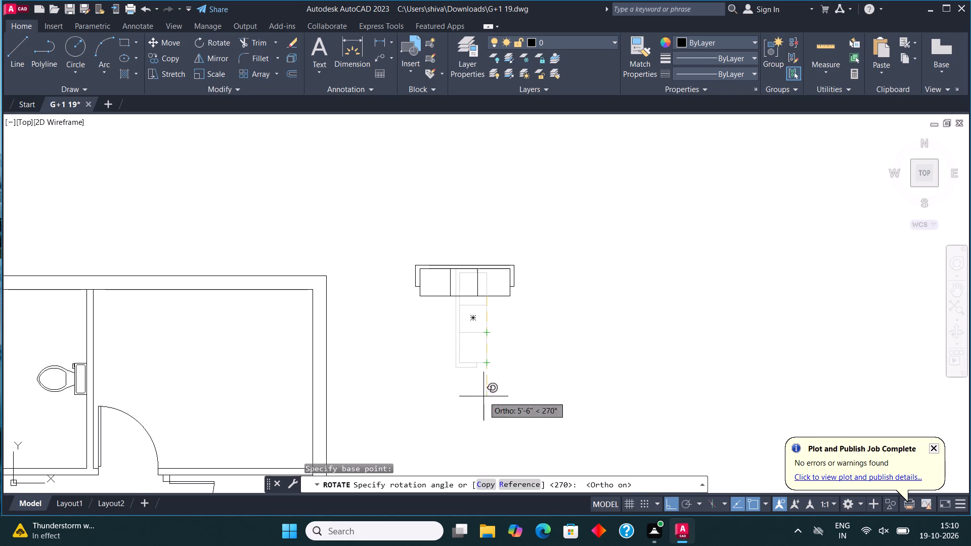
left_click(483, 396)
Move the rotated sofa, with ortho off, into the plan's upper-right room, near its top wall.
left_click_drag(534, 325, 529, 314)
left_click(347, 224)
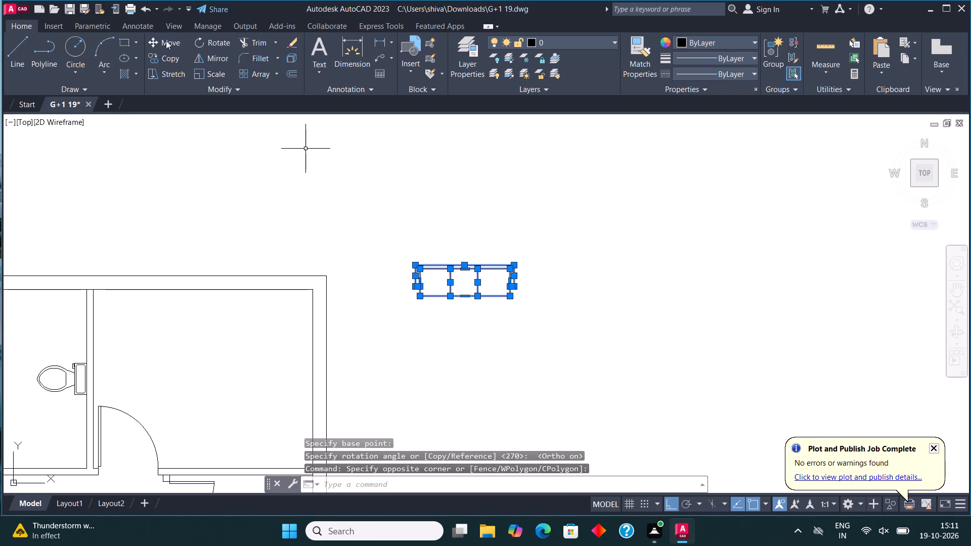
left_click(166, 41)
left_click(463, 265)
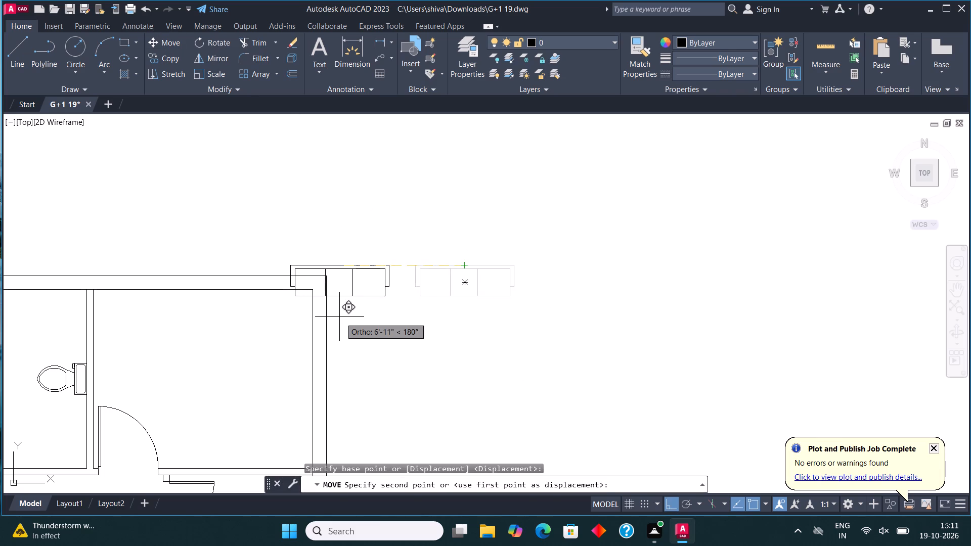
key("F8")
scroll(223, 299, "up", 1)
left_click(205, 297)
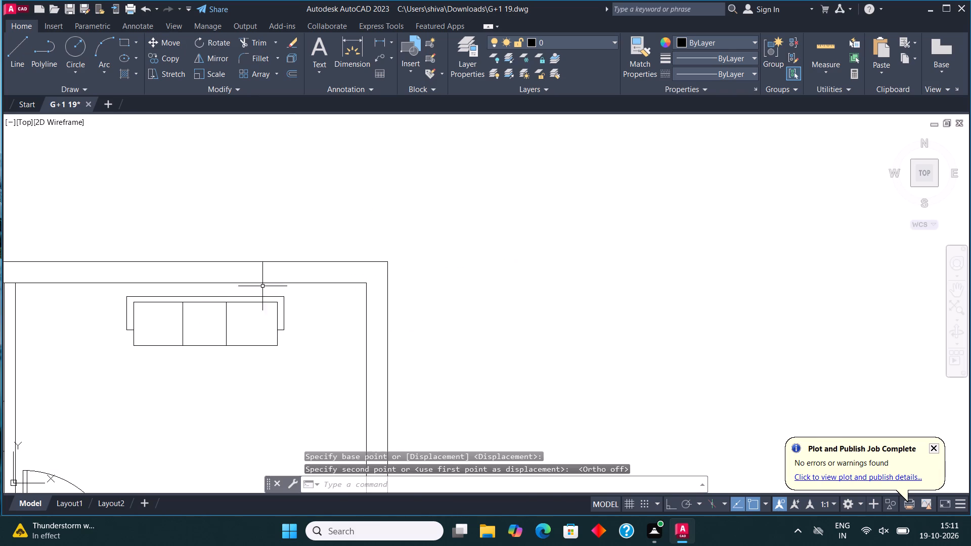
Draw a long, thin rectangle against the bottom wall of the upper-right room, opposite the sofa.
scroll(423, 244, "down", 2)
middle_click_drag(418, 185, 428, 182)
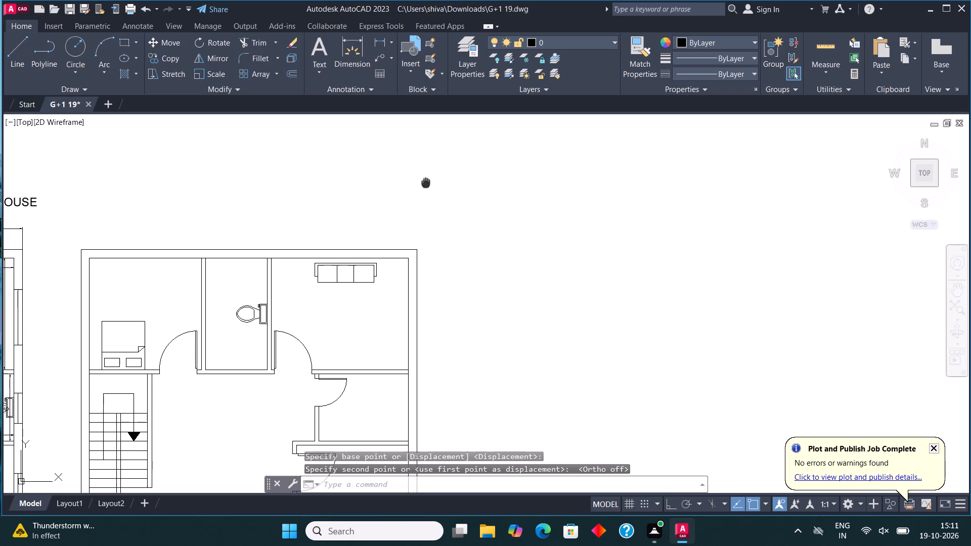
middle_click_drag(428, 182, 431, 179)
left_click(121, 42)
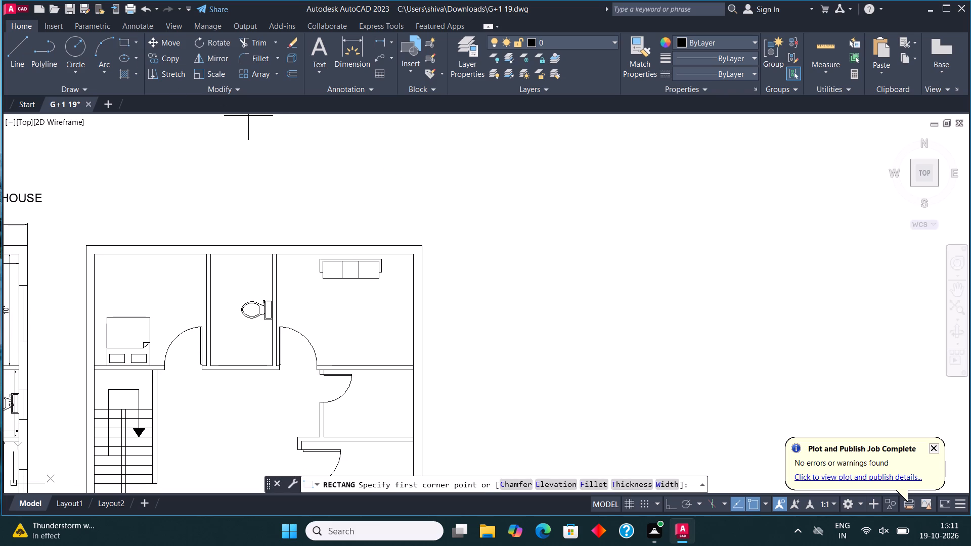
scroll(314, 358, "up", 2)
left_click(342, 376)
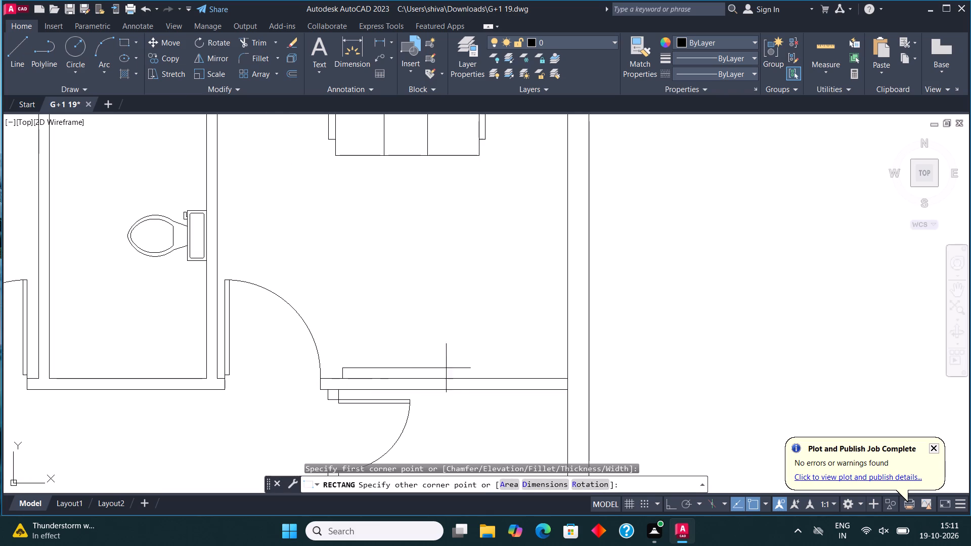
left_click(496, 367)
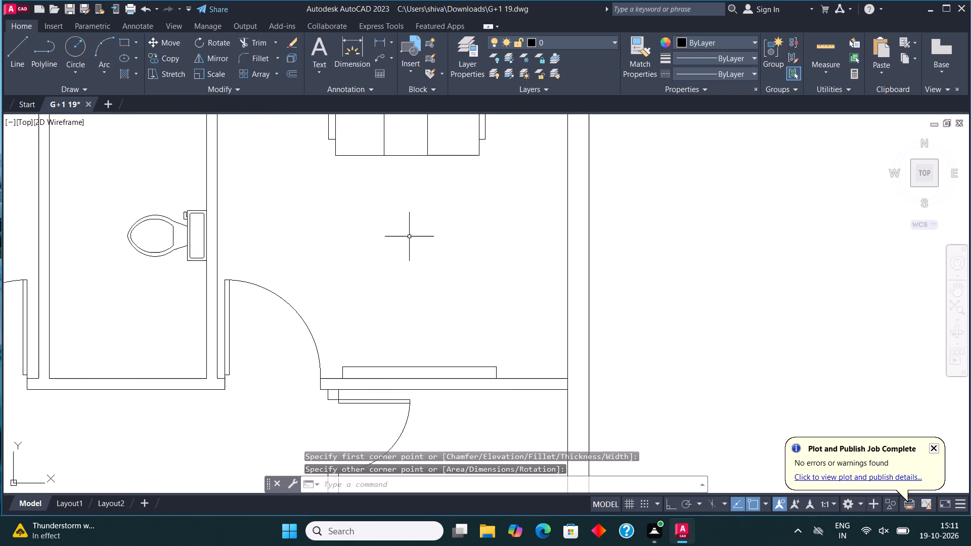
Copy the upper bath's toilet to the right wall of the small room below the sofa room.
scroll(410, 237, "down", 3)
scroll(342, 245, "up", 3)
left_click_drag(352, 242, 348, 238)
left_click(332, 199)
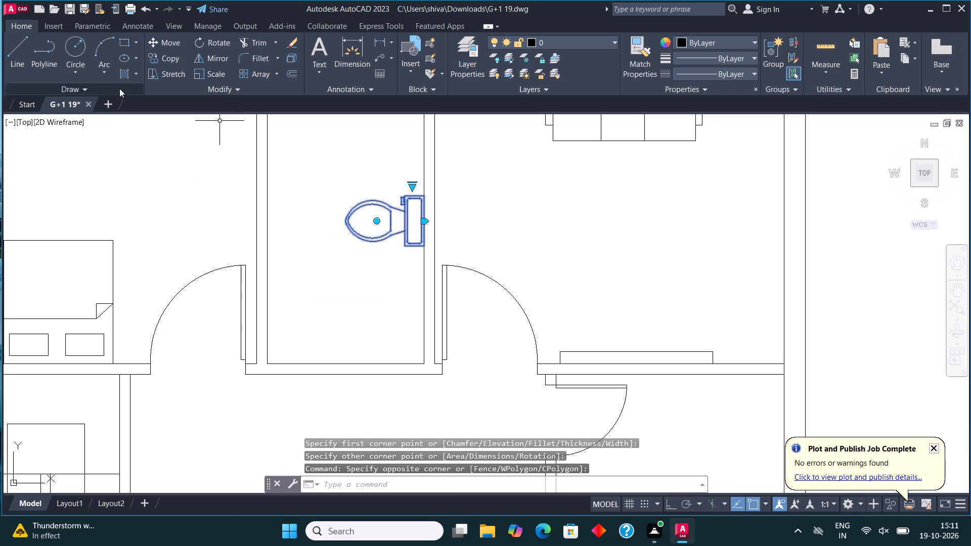
left_click(169, 57)
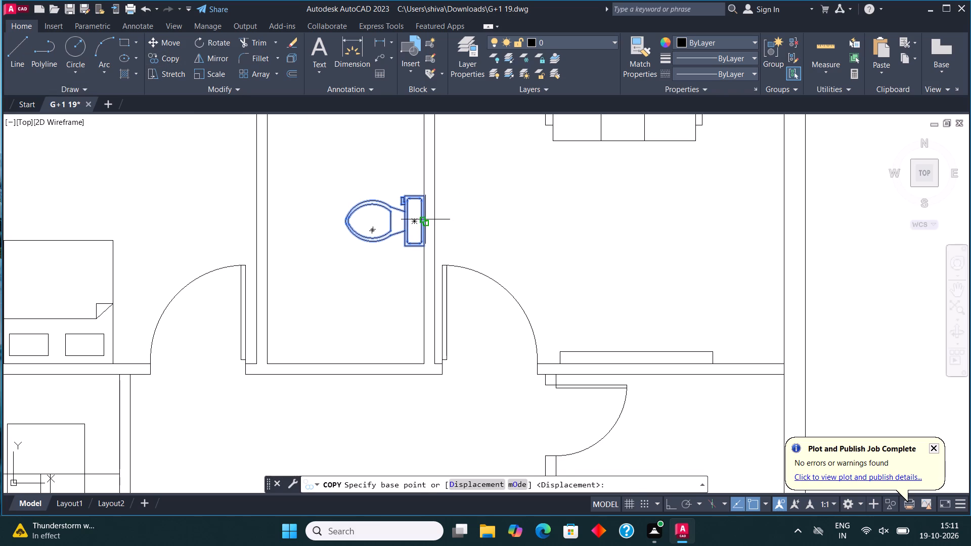
left_click(425, 219)
scroll(417, 322, "down", 2)
scroll(553, 368, "up", 2)
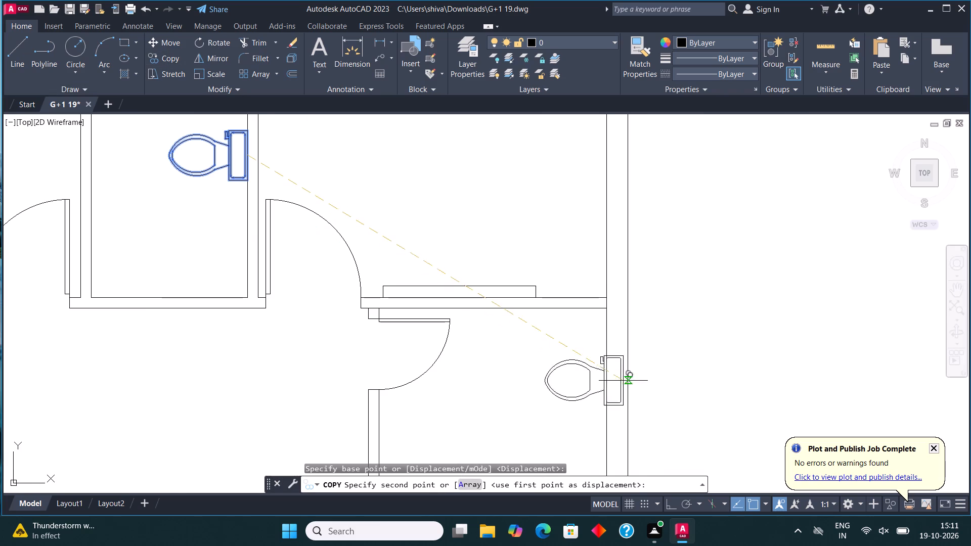
left_click(609, 403)
scroll(373, 263, "down", 2)
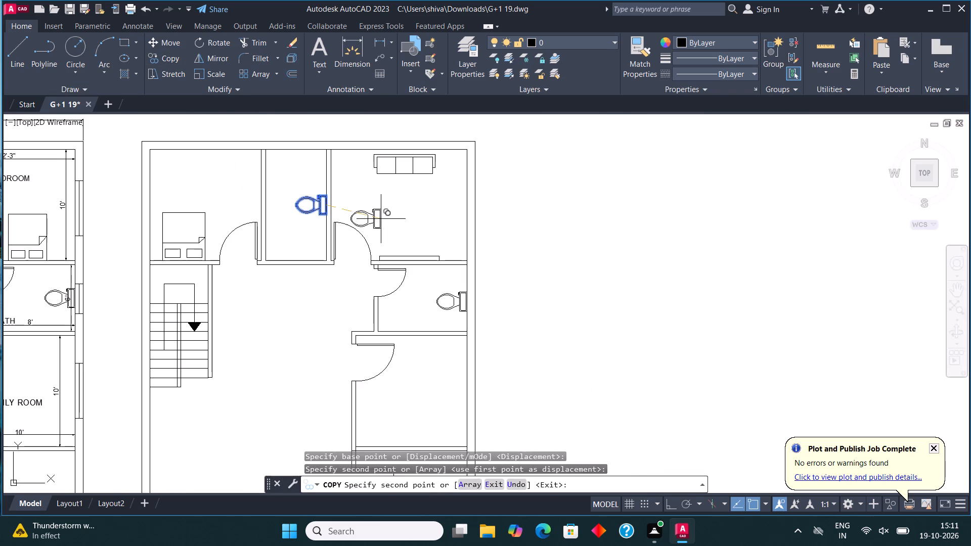
key("Escape")
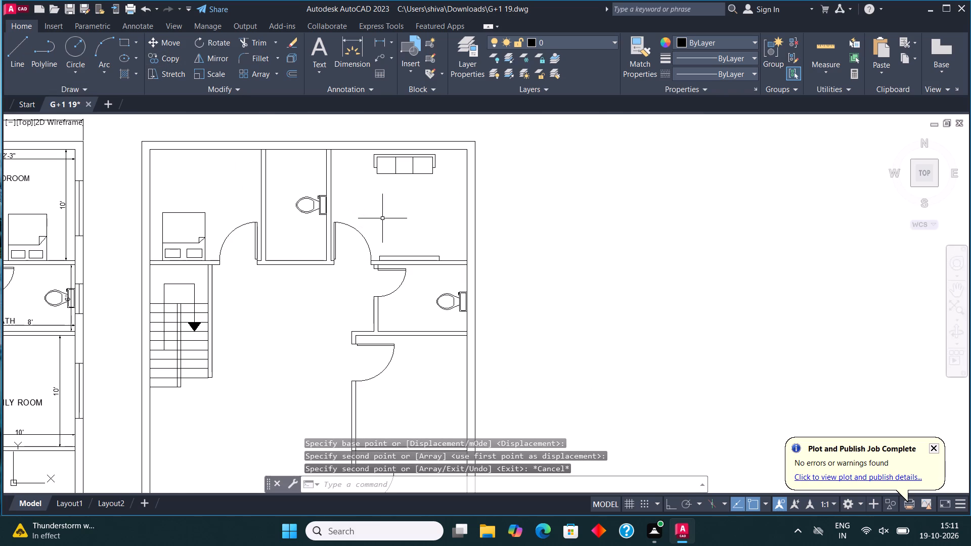
Draw a desk rectangle against the top wall of the room below the second toilet, to the right of the door swing.
scroll(365, 148, "down", 1)
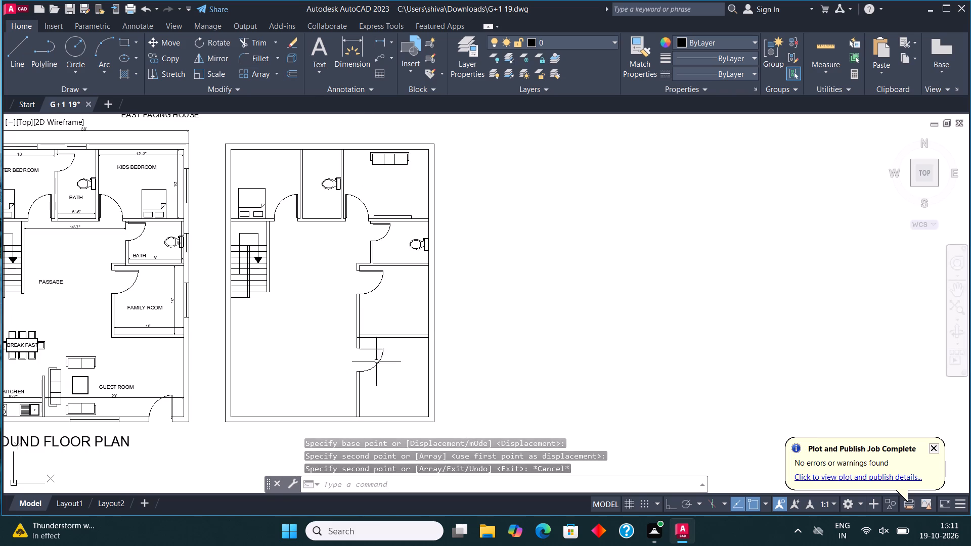
scroll(410, 258, "up", 3)
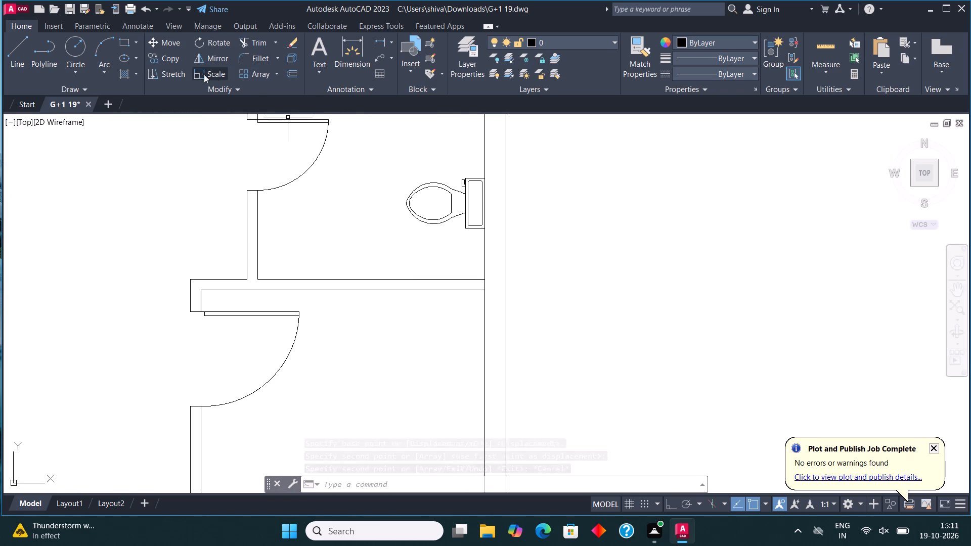
left_click(121, 40)
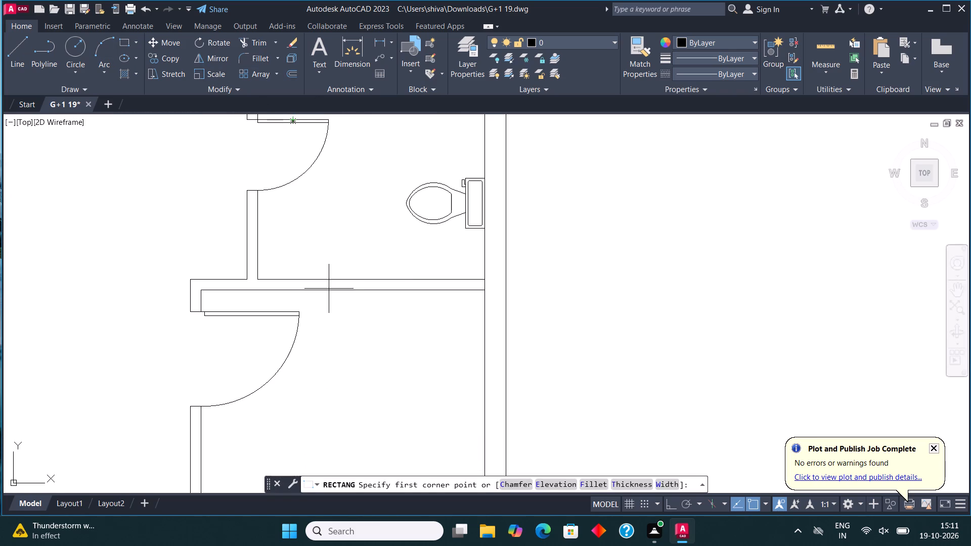
left_click(319, 289)
left_click(456, 368)
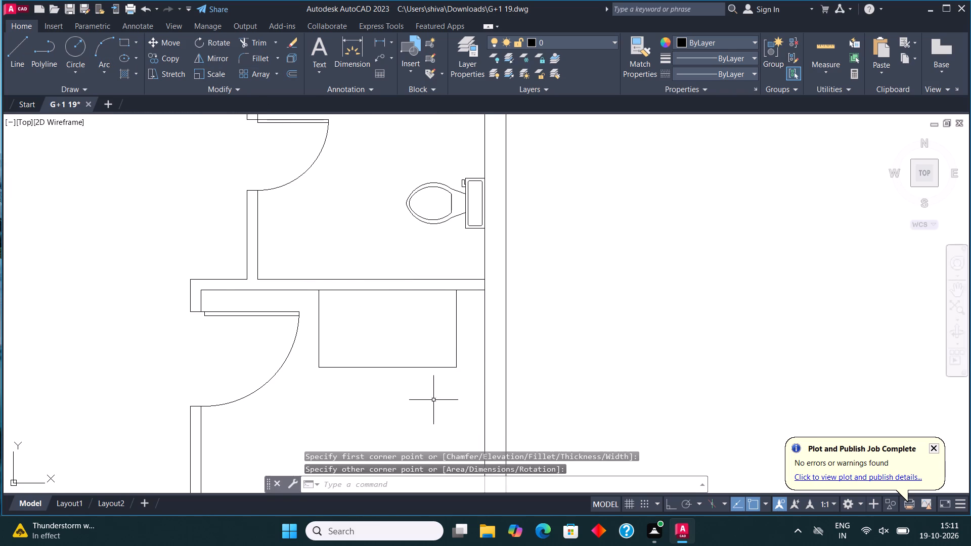
Draw a nearly square chair seat just below the desk, with a backrest line across it near its lower edge.
scroll(408, 435, "up", 1)
middle_click_drag(401, 431, 370, 375)
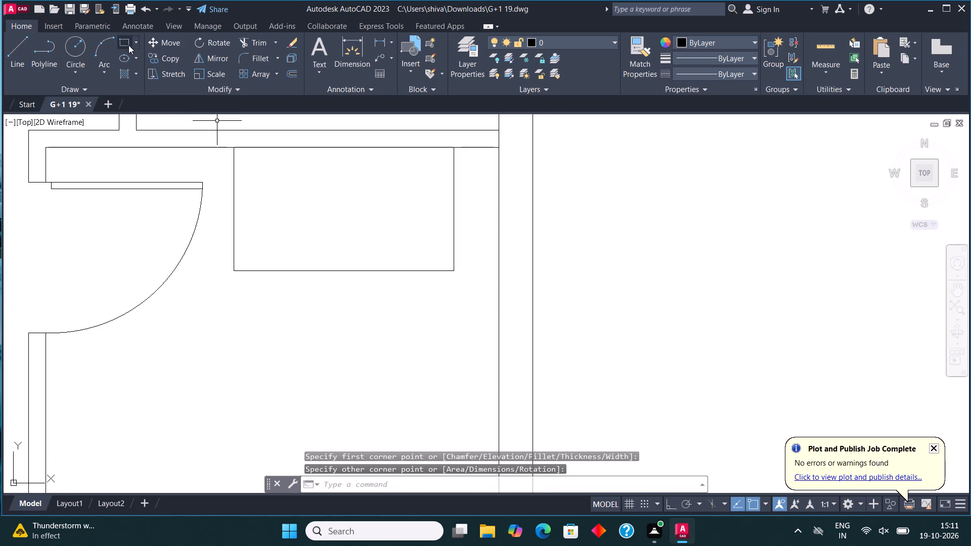
left_click(122, 40)
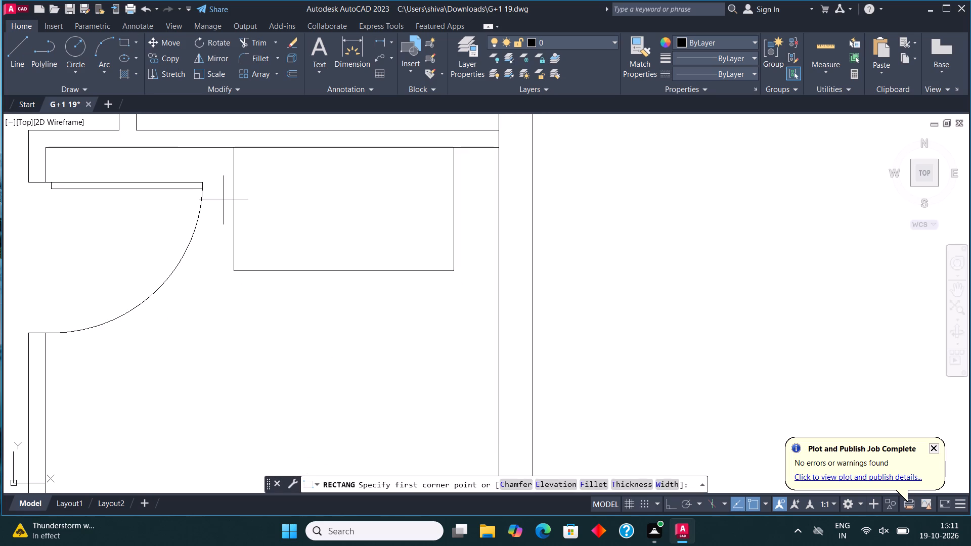
left_click(308, 282)
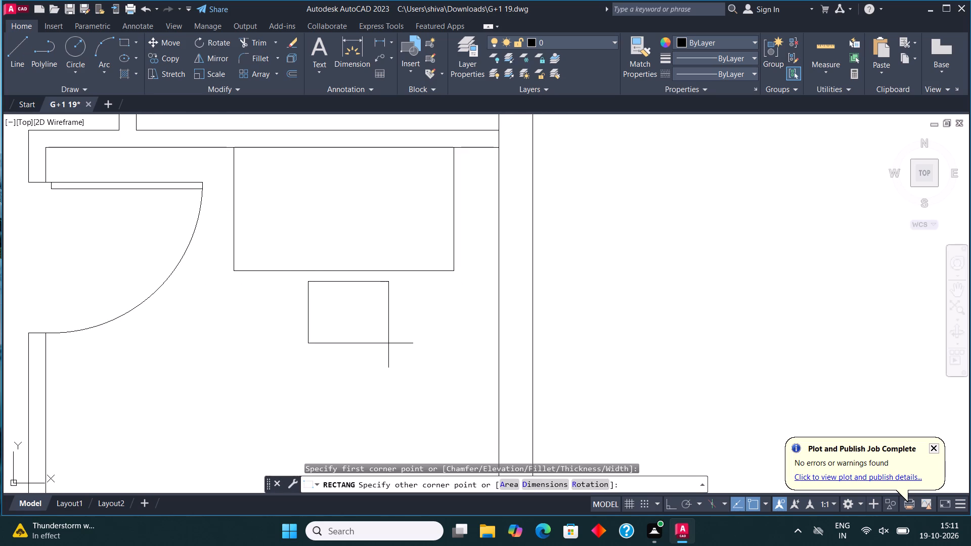
left_click(386, 356)
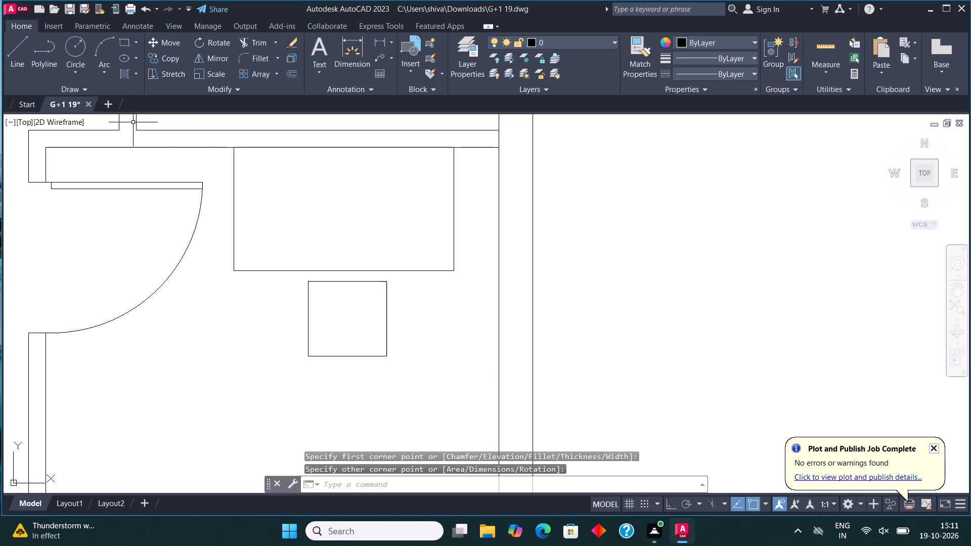
left_click(12, 63)
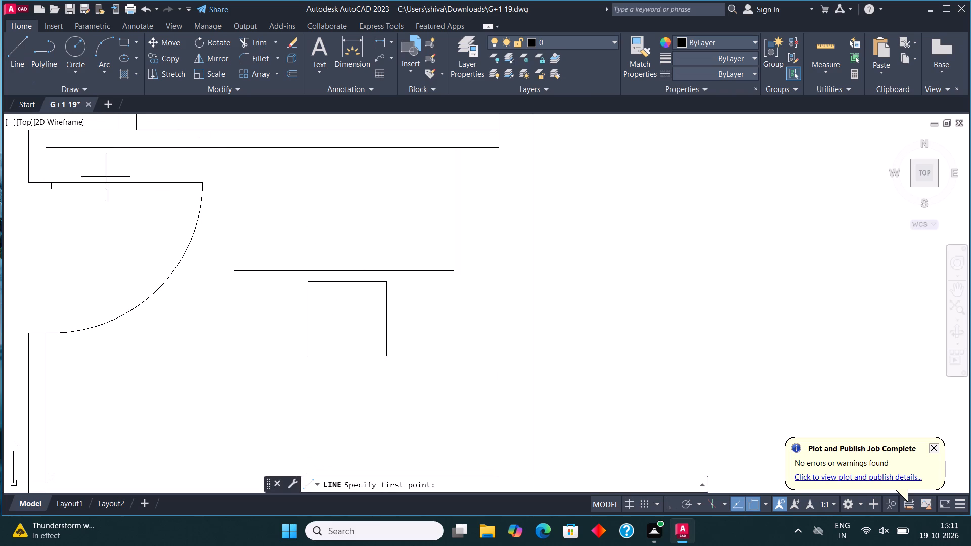
left_click(308, 349)
left_click(387, 349)
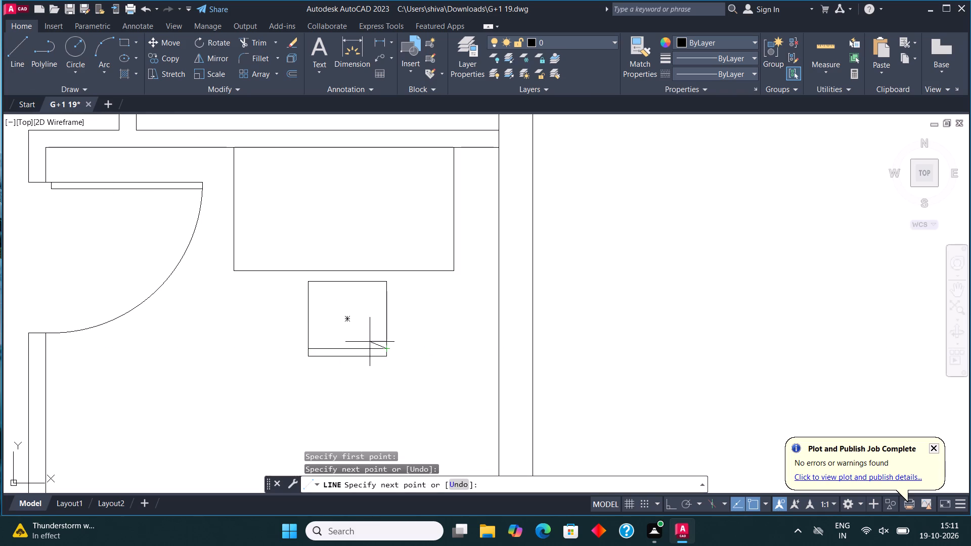
key("Escape")
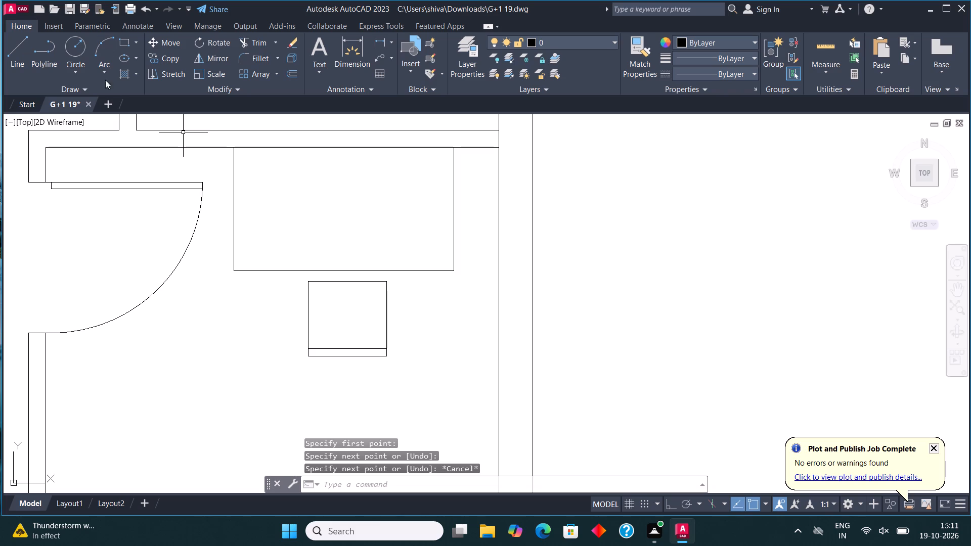
Draw a start-end-direction arc bulging outward along the chair seat's left side, from its bottom corner to its top corner.
left_click(102, 72)
left_click(164, 232)
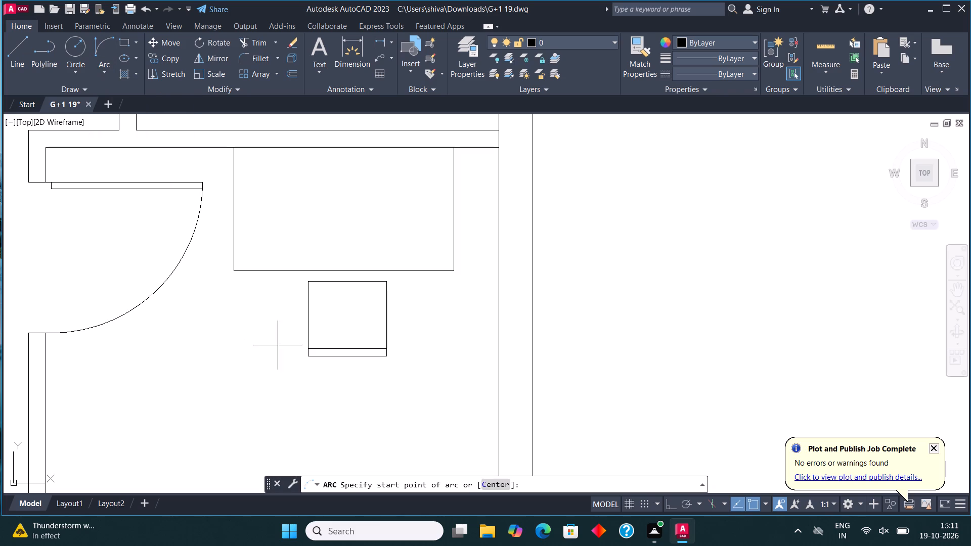
left_click(311, 353)
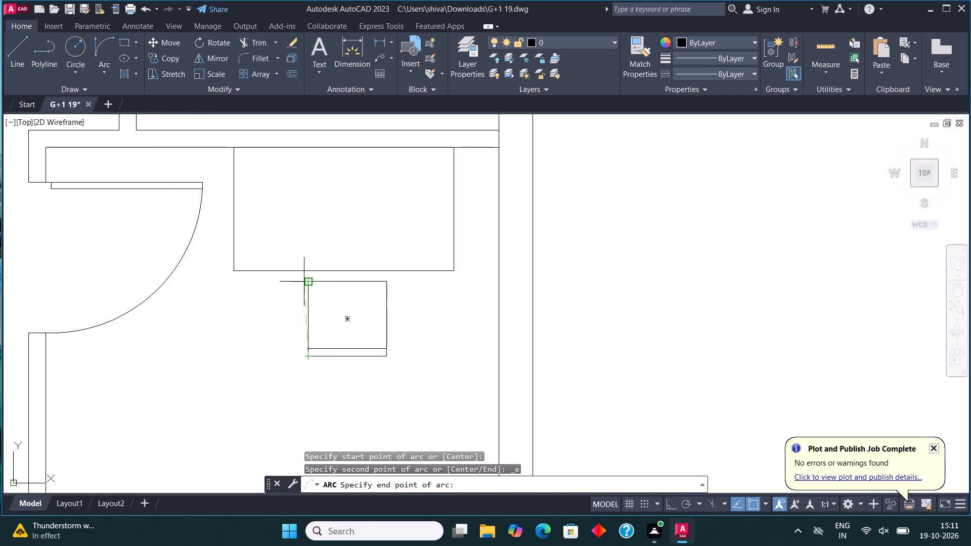
left_click(310, 282)
left_click(281, 284)
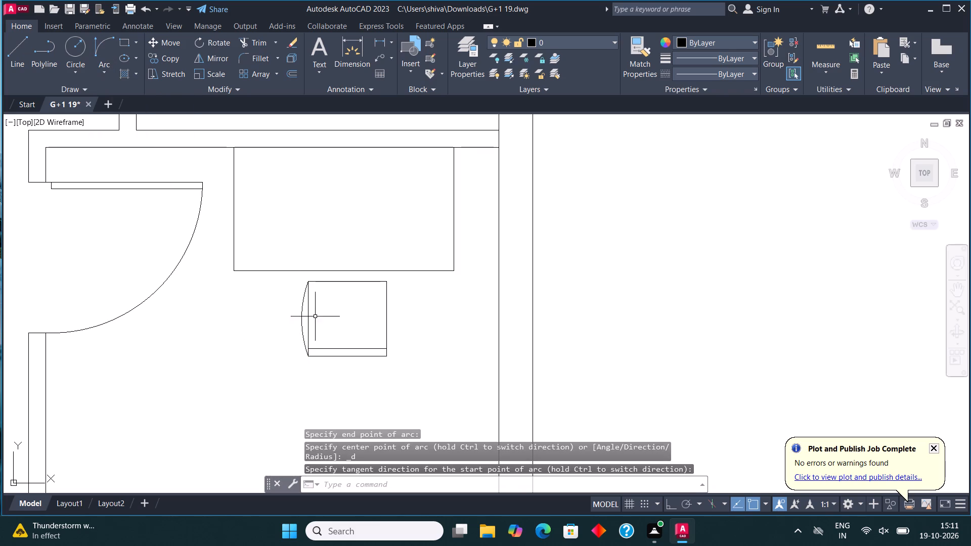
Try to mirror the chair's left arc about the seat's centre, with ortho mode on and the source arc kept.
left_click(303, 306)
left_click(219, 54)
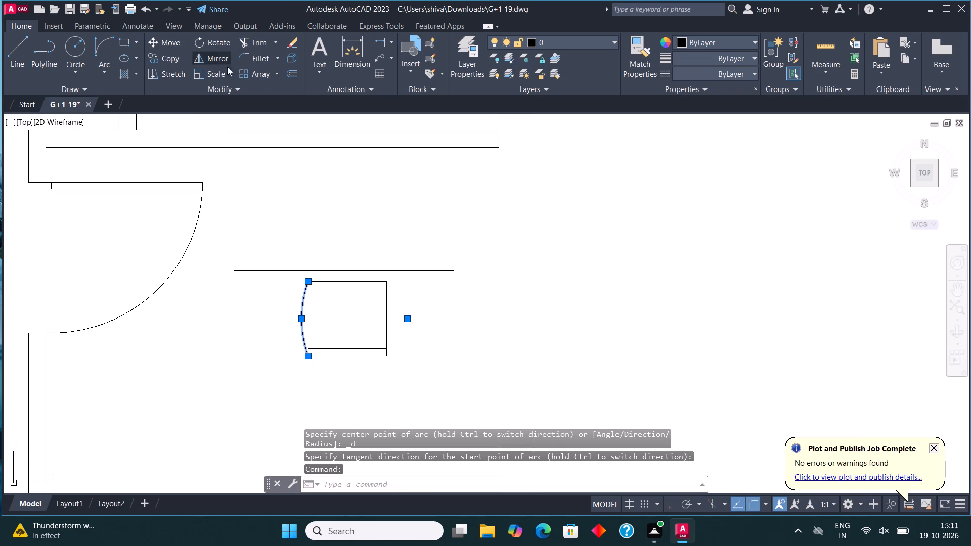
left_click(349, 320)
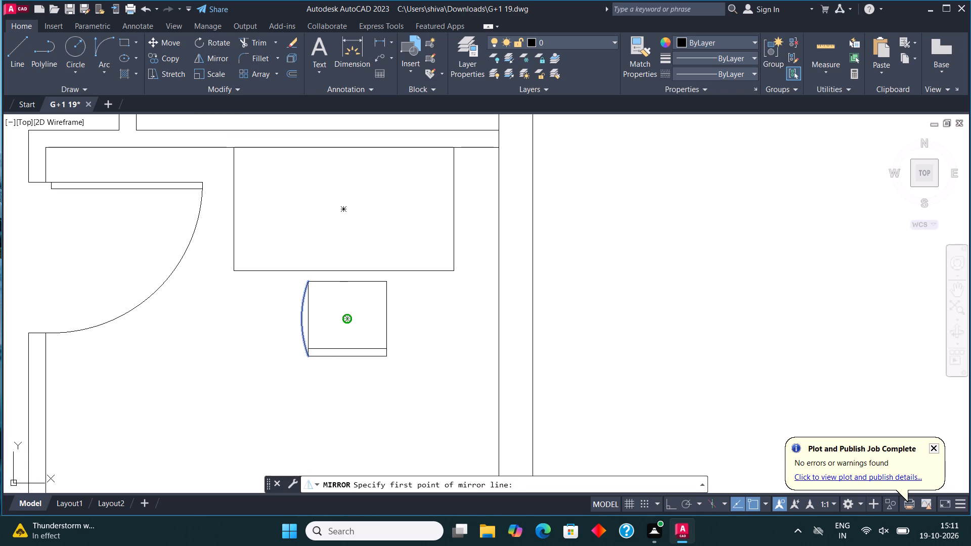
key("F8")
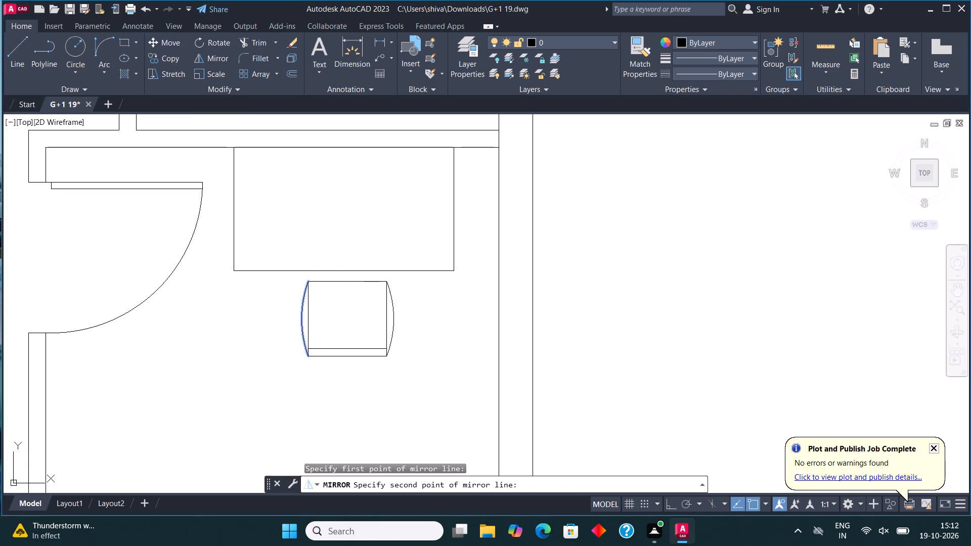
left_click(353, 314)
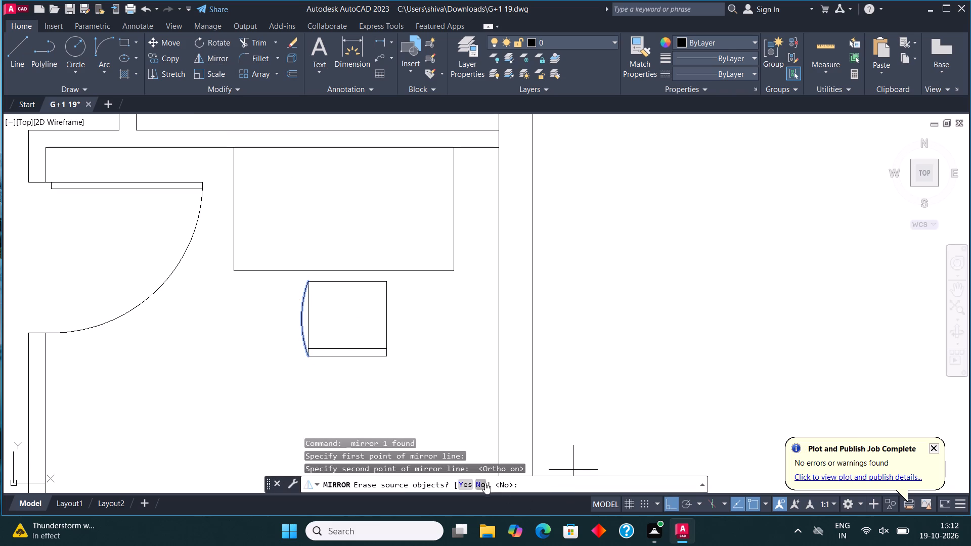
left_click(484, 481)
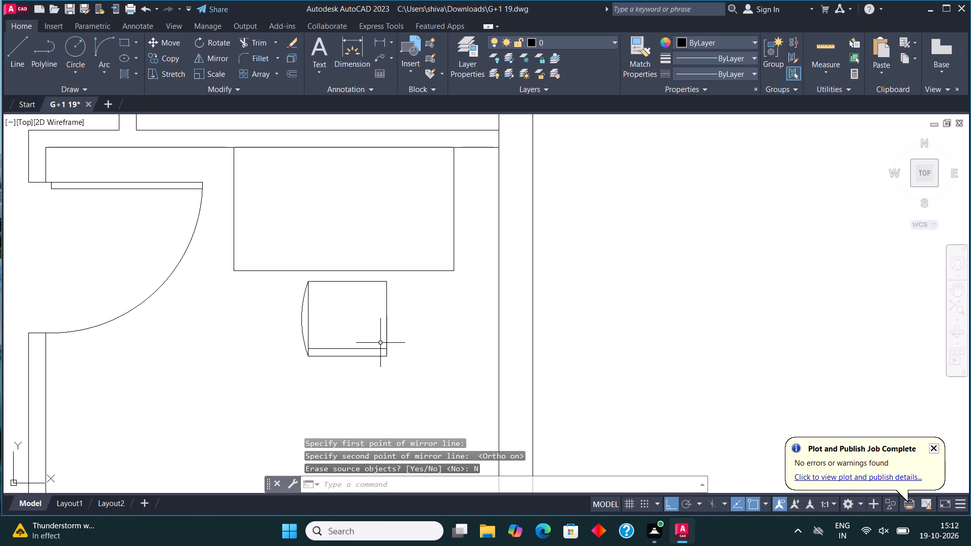
Mirror the chair's left arc about the seat's vertical centreline onto its right side, keeping the source arc.
left_click_drag(308, 320, 300, 315)
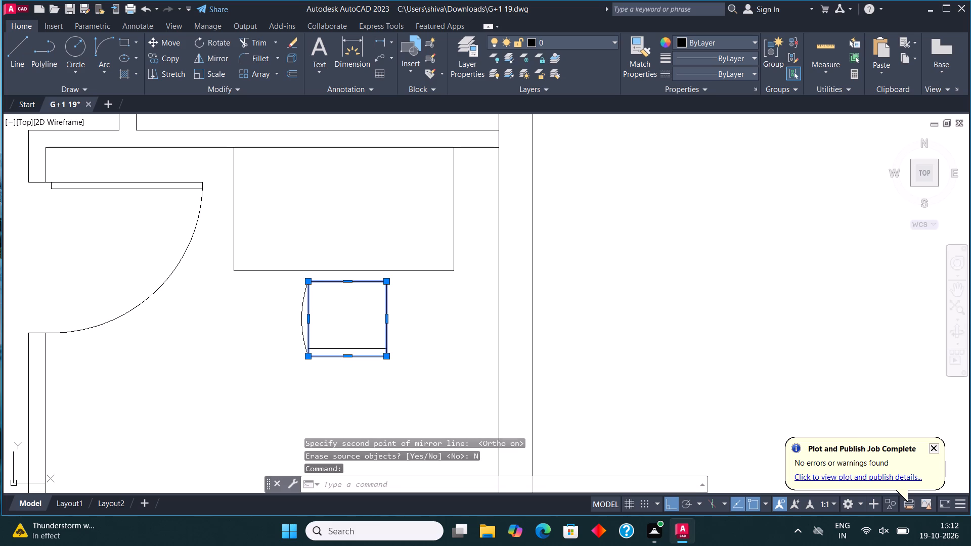
key("Escape")
left_click(300, 315)
left_click(215, 62)
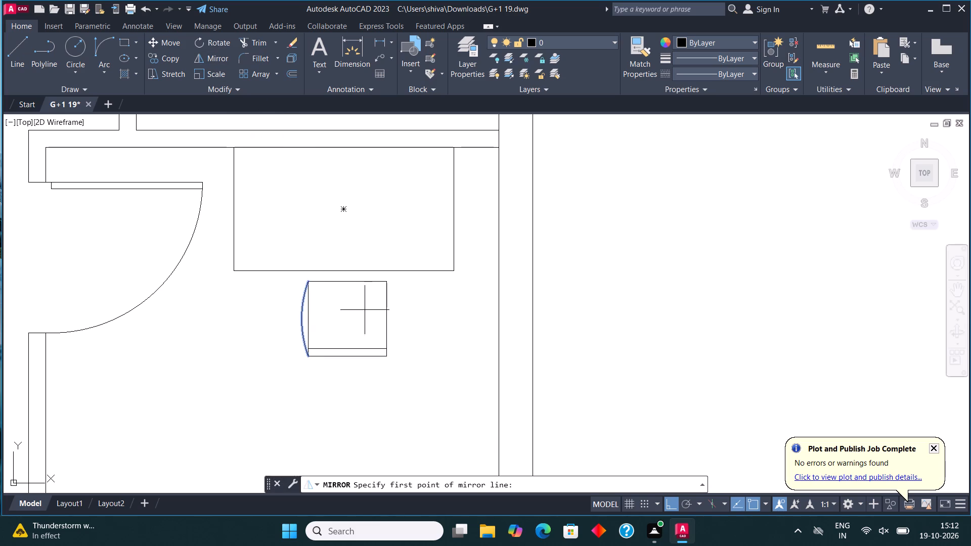
left_click(348, 323)
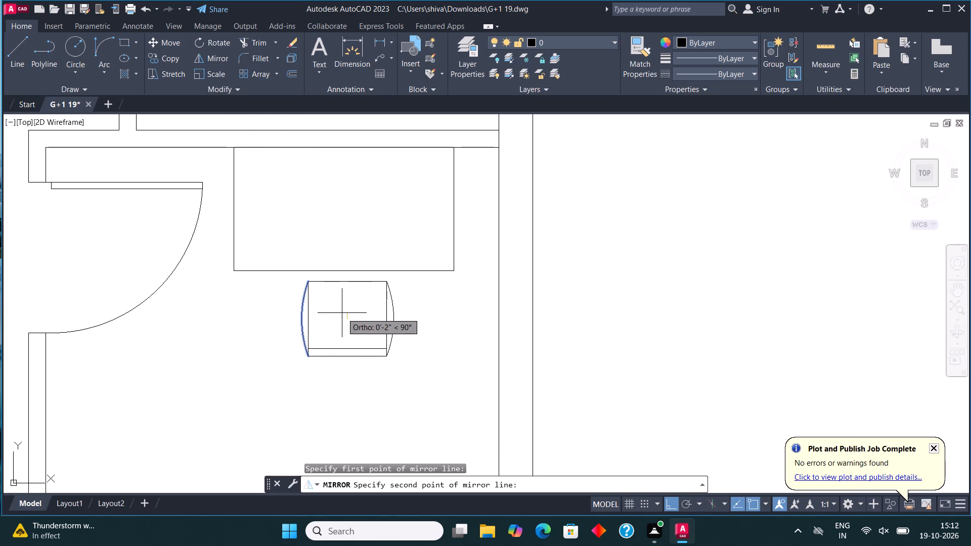
left_click(342, 313)
left_click(484, 480)
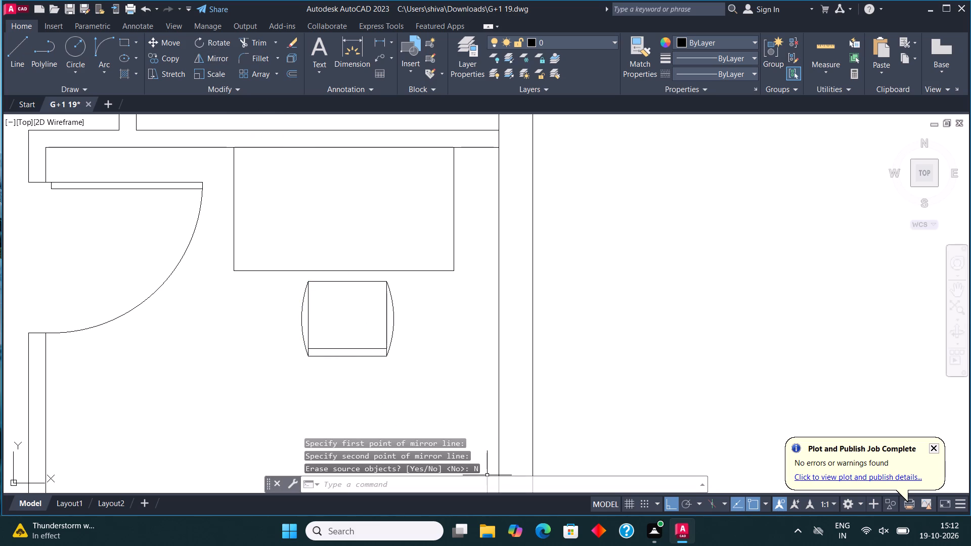
Stretch the chair seat's top edge slightly downward, away from the desk, to make the seat shallower.
scroll(477, 323, "down", 2)
scroll(436, 318, "up", 3)
scroll(298, 363, "down", 1)
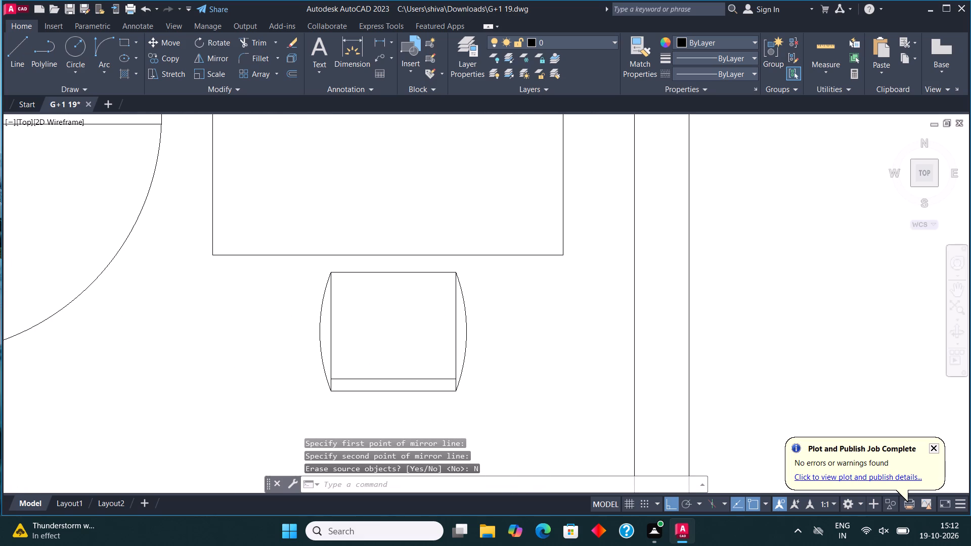
left_click(346, 306)
scroll(346, 305, "up", 2)
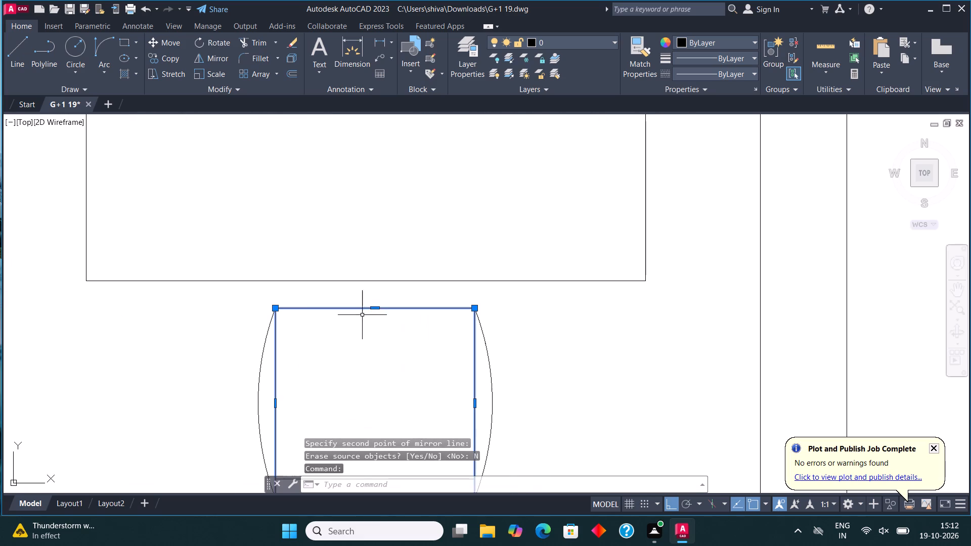
left_click(375, 309)
left_click(375, 331)
key("Escape")
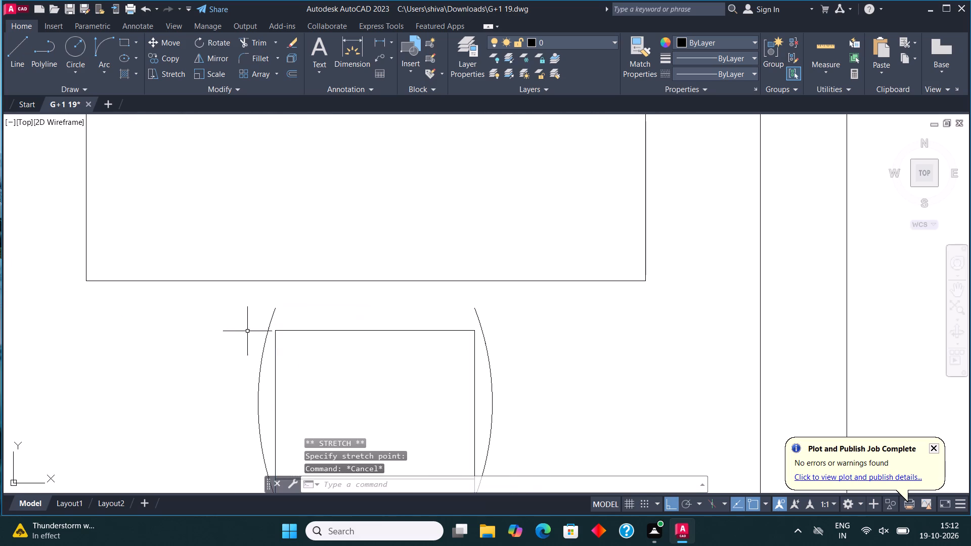
Stretch the upper end of the chair's left arc down to the seat's top-left corner.
left_click(262, 366)
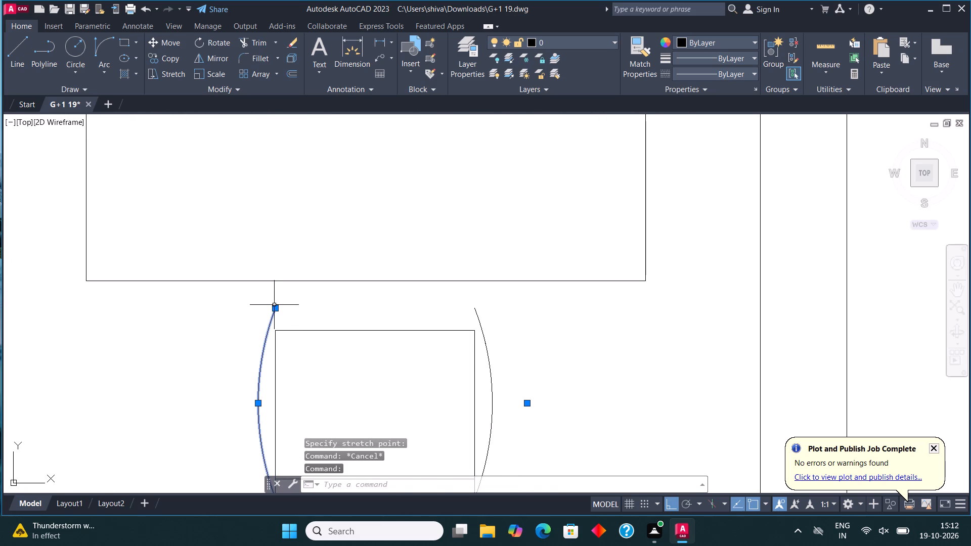
left_click(274, 305)
left_click(275, 312)
left_click(276, 309)
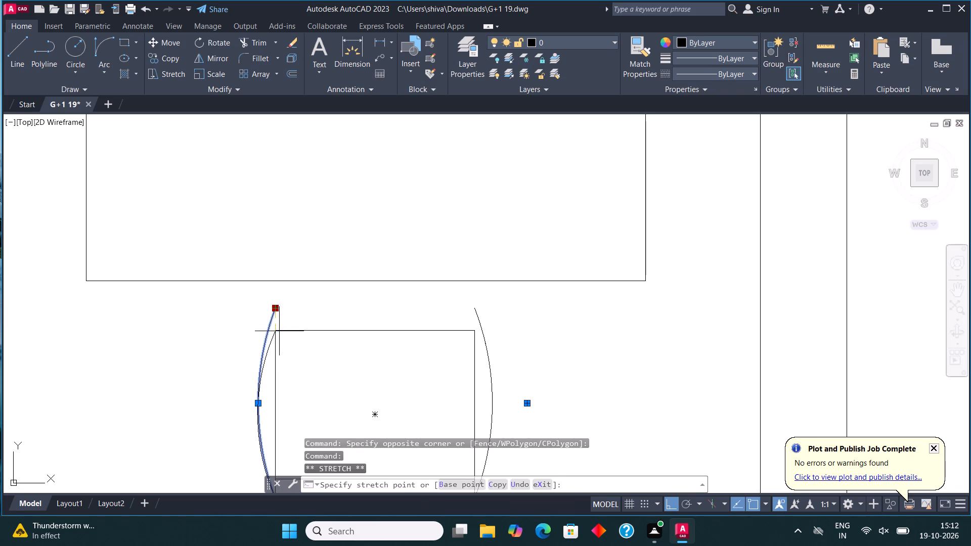
left_click(278, 335)
scroll(332, 318, "down", 2)
key("Escape")
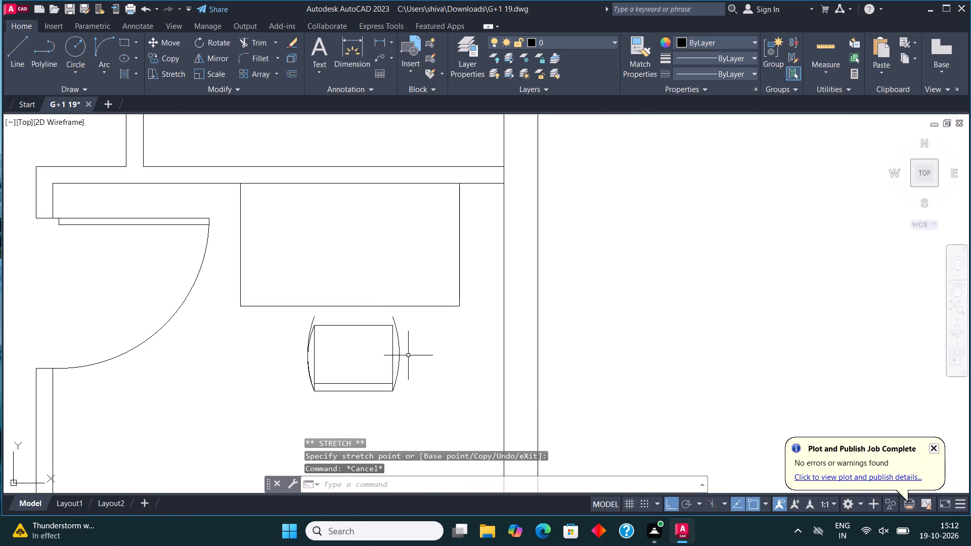
Stretch the upper end of the chair's right arc down to the seat's top-right corner.
left_click(401, 346)
scroll(394, 319, "up", 2)
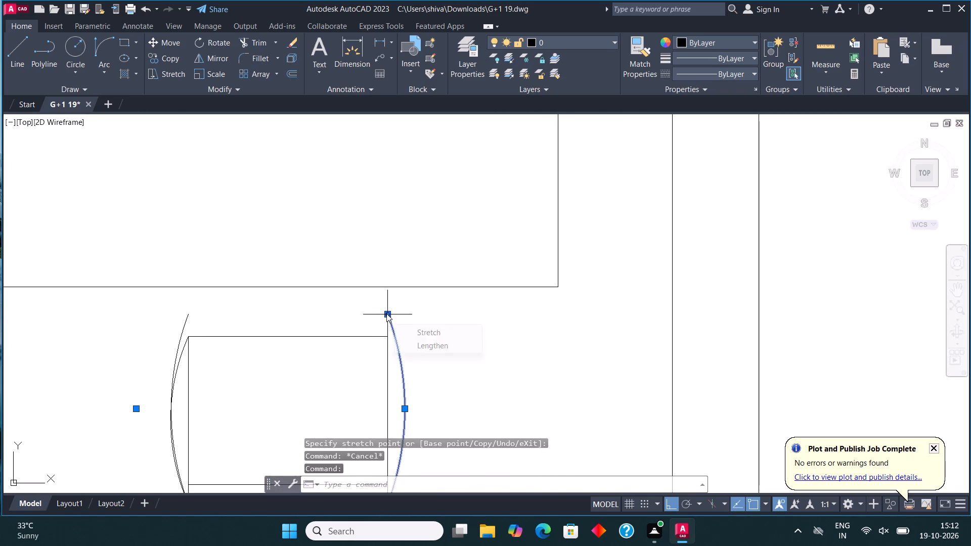
left_click(386, 313)
left_click(386, 342)
key("Escape")
Erase the duplicate left arc that extends above the chair seat's top-left corner.
scroll(405, 318, "down", 1)
scroll(283, 321, "up", 1)
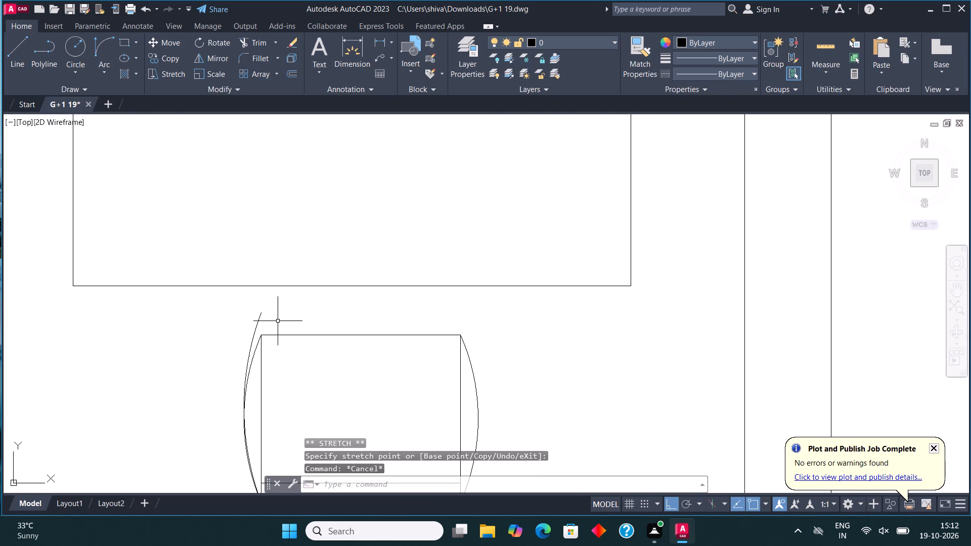
left_click(275, 322)
left_click(238, 322)
key("Delete")
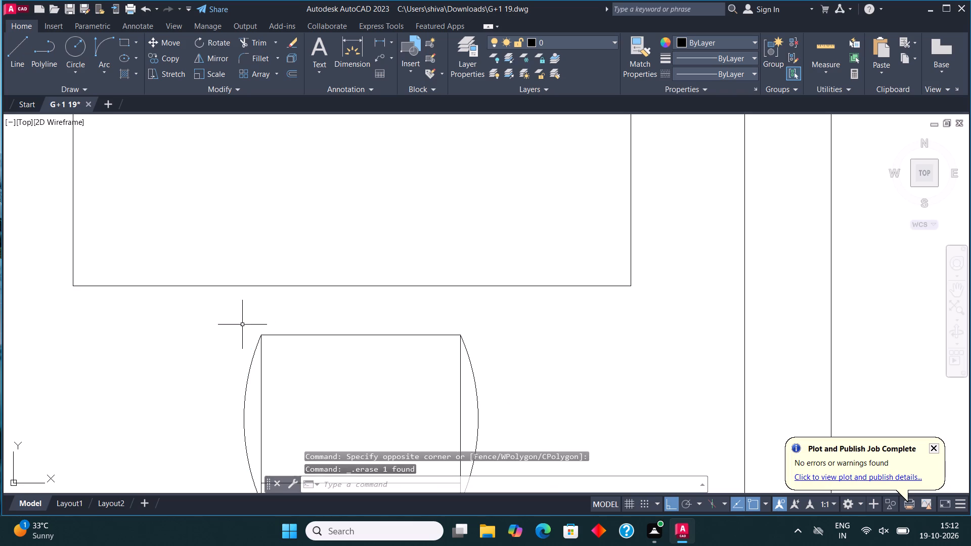
Move the whole chair, with seat, backrest line and both arcs, about 2 inches straight up toward the desk.
scroll(320, 376, "down", 2)
middle_click_drag(308, 348, 323, 297)
scroll(343, 323, "down", 2)
scroll(349, 325, "up", 1)
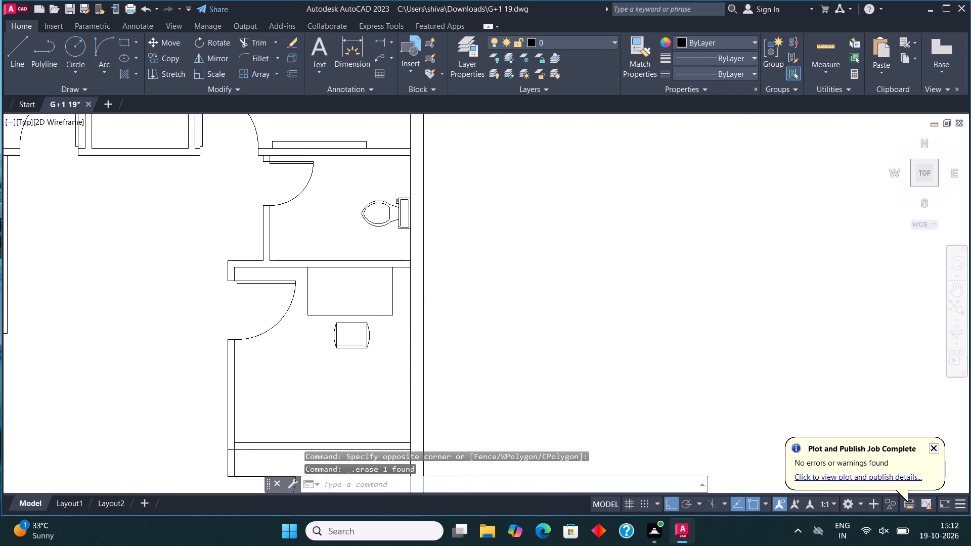
scroll(349, 325, "up", 1)
scroll(315, 377, "down", 2)
middle_click_drag(325, 357, 352, 354)
scroll(352, 354, "up", 2)
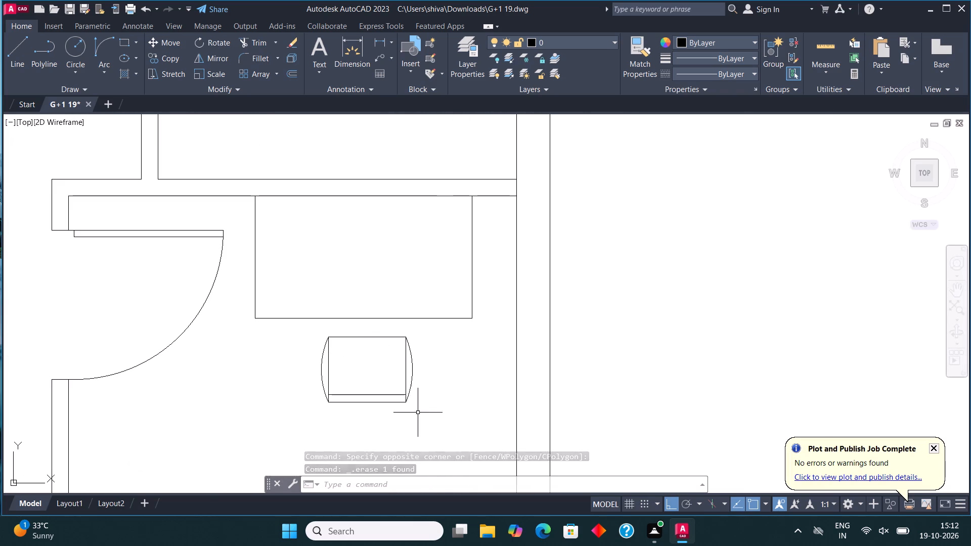
left_click(422, 419)
left_click(310, 330)
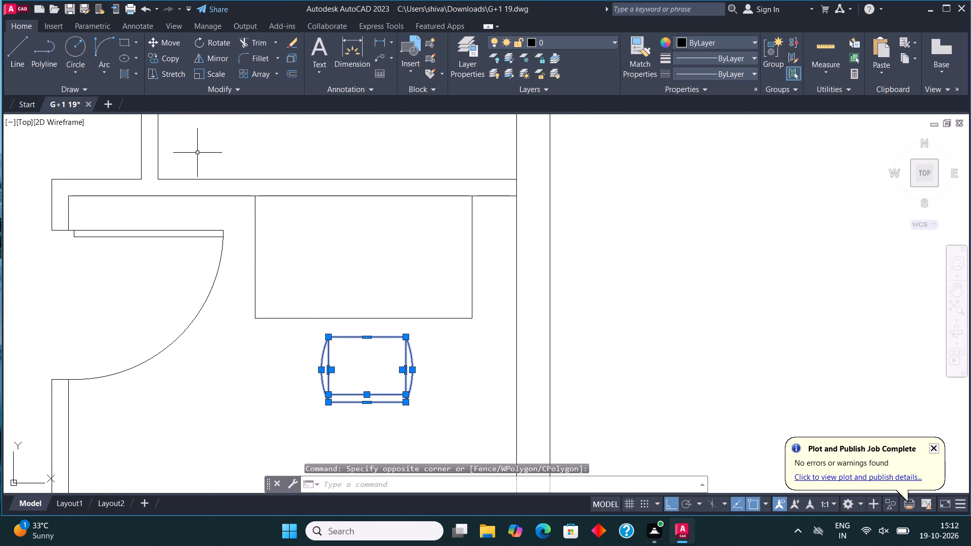
left_click(176, 40)
left_click(367, 374)
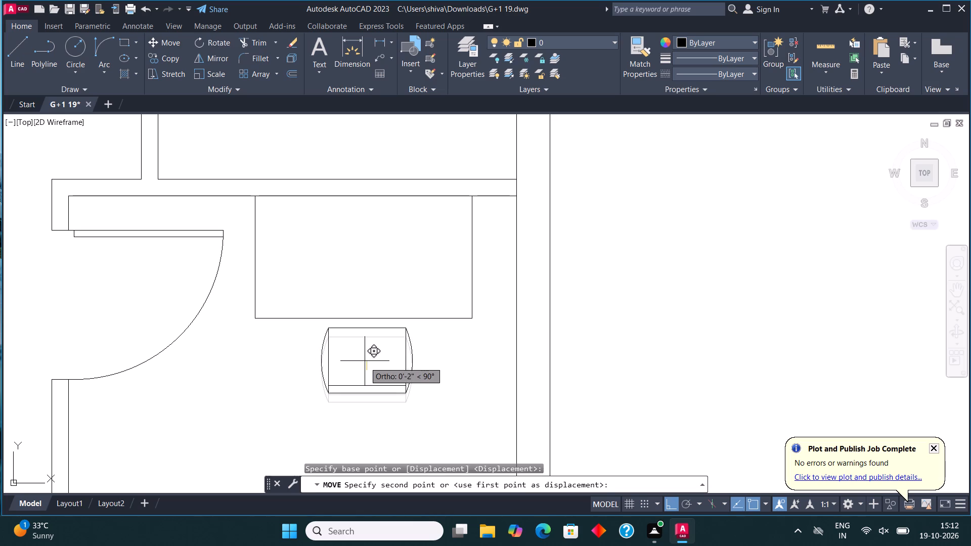
left_click(367, 358)
Draw a wardrobe rectangle on the desk room's bottom wall, from just off the left wall to the right wall.
scroll(377, 383, "down", 2)
scroll(446, 261, "down", 1)
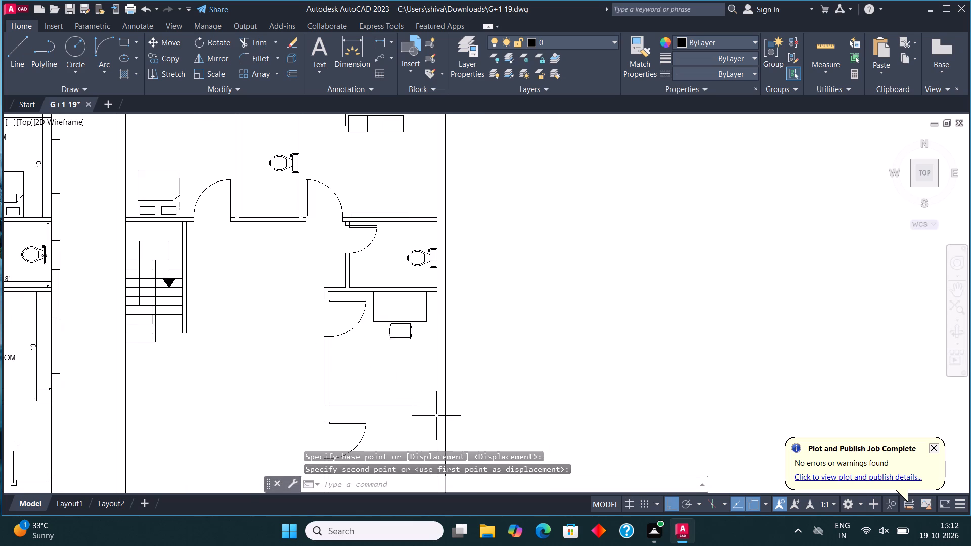
scroll(424, 389, "up", 3)
middle_click_drag(421, 387, 405, 361)
scroll(405, 361, "down", 2)
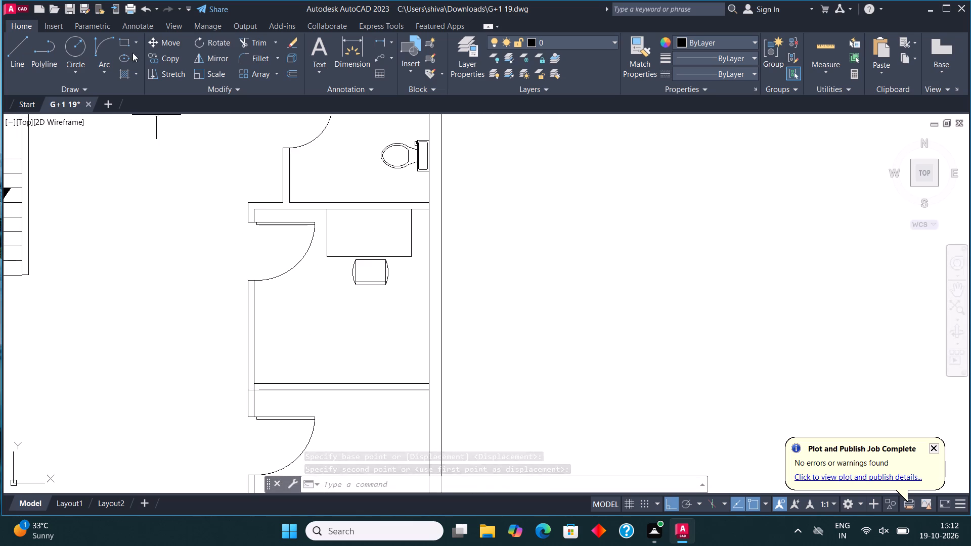
left_click(121, 39)
left_click(266, 382)
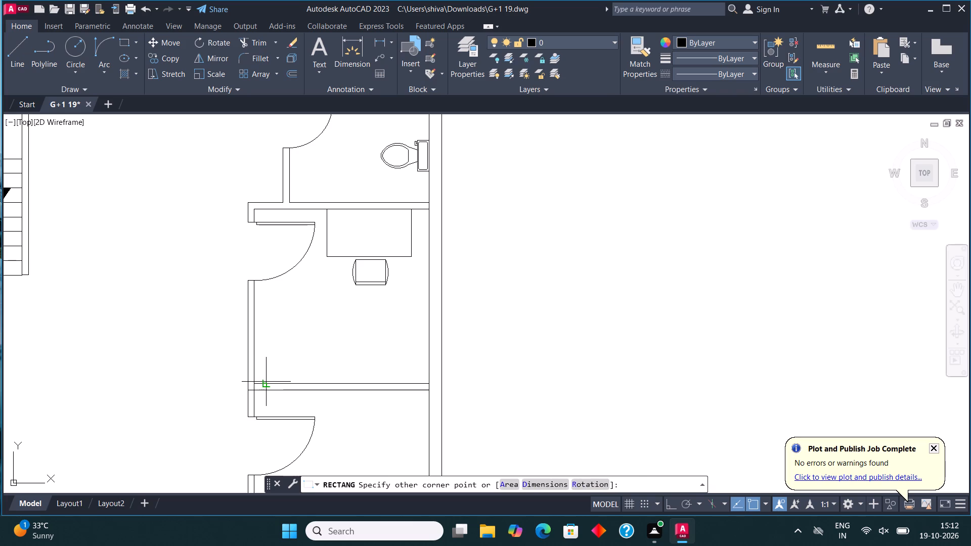
left_click(428, 340)
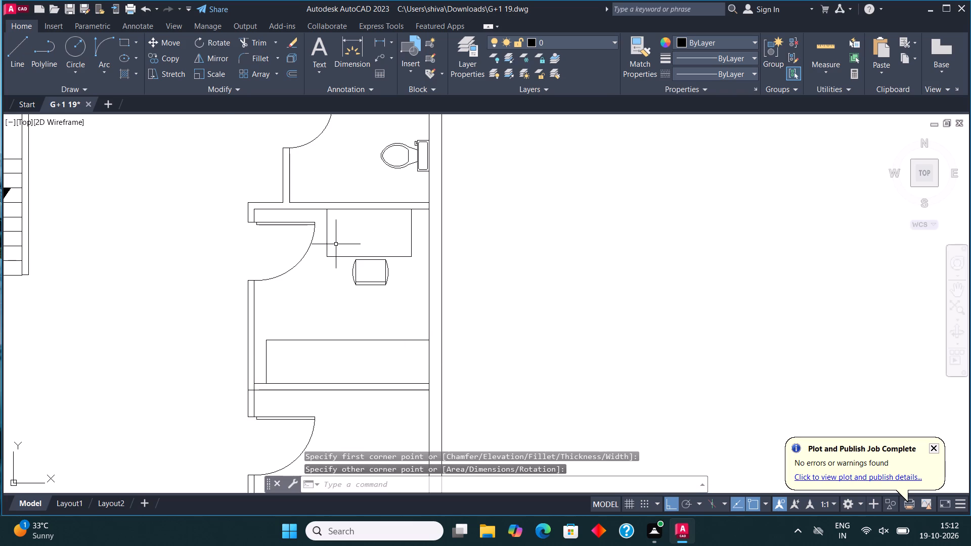
Draw a horizontal hanging rail line through the middle of the wardrobe, stopping short of both ends.
left_click(21, 47)
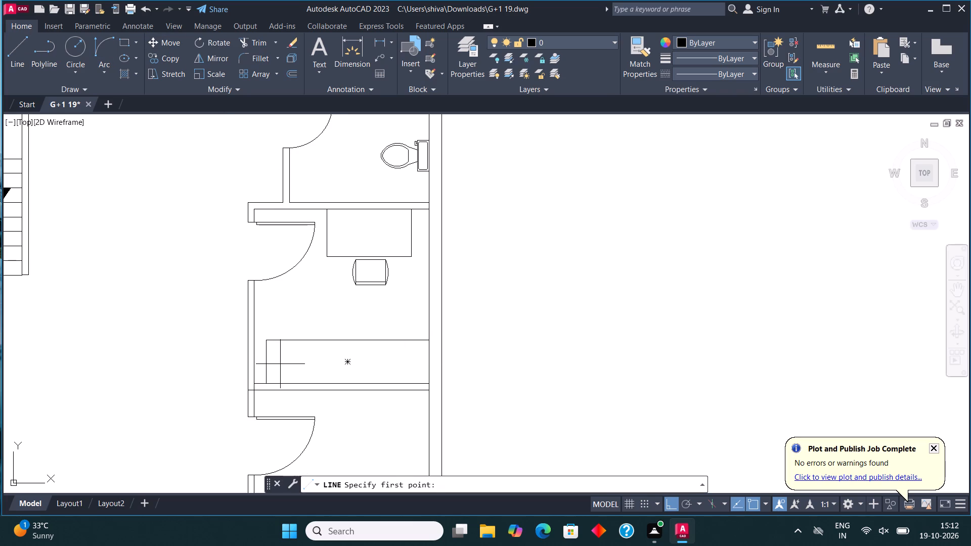
left_click(277, 365)
left_click(416, 366)
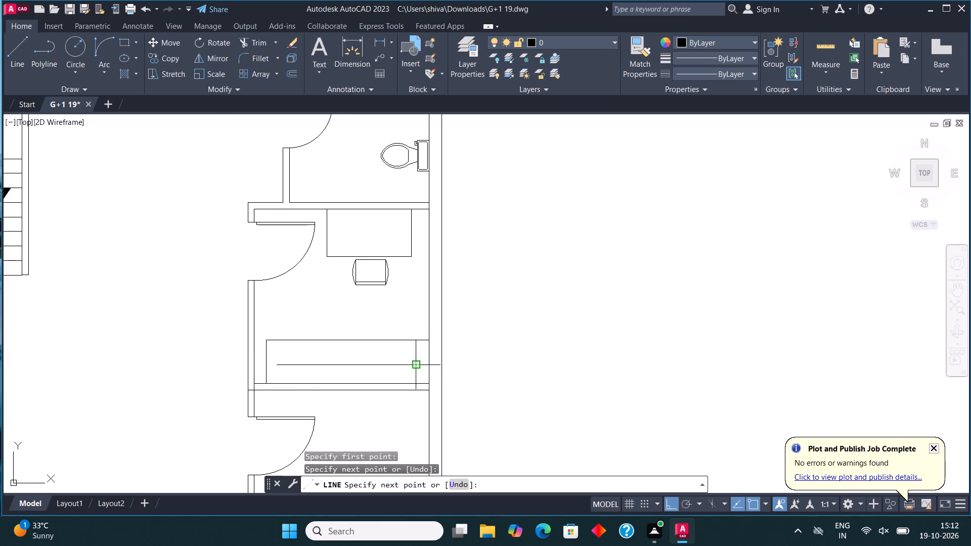
key("Escape")
Draw a narrow upright hanger outline about 1'-4" tall with lines, crossing the rail near its left end.
scroll(402, 361, "up", 2)
left_click(8, 49)
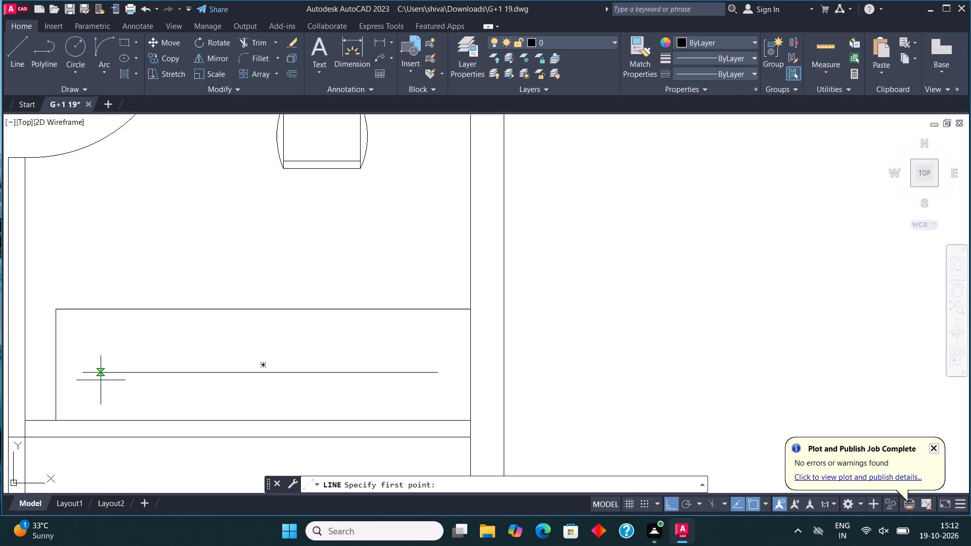
left_click(100, 390)
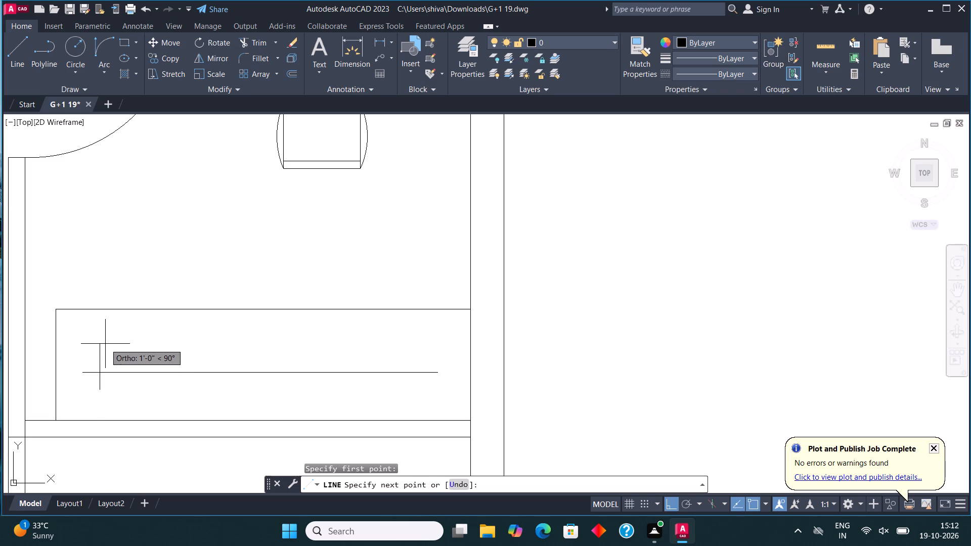
left_click(105, 344)
left_click(105, 401)
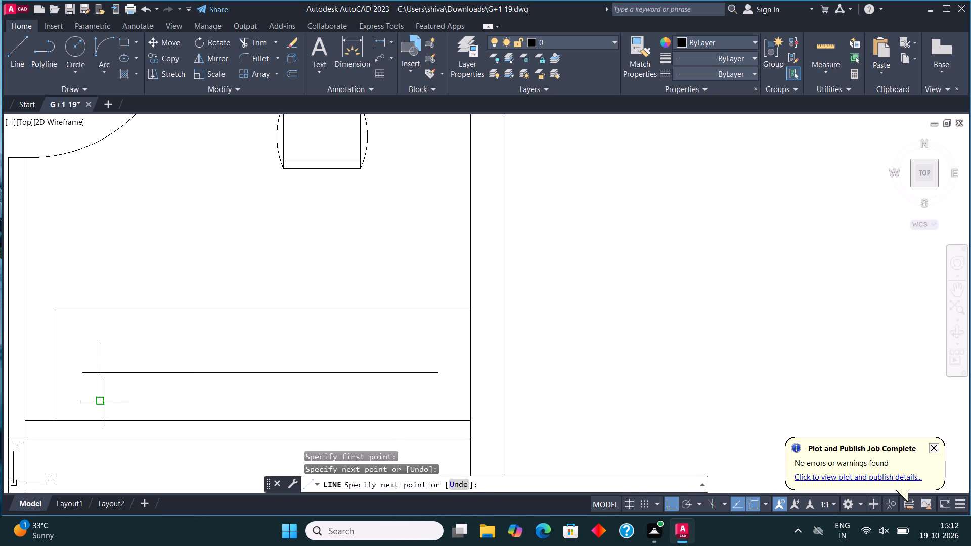
left_click(110, 402)
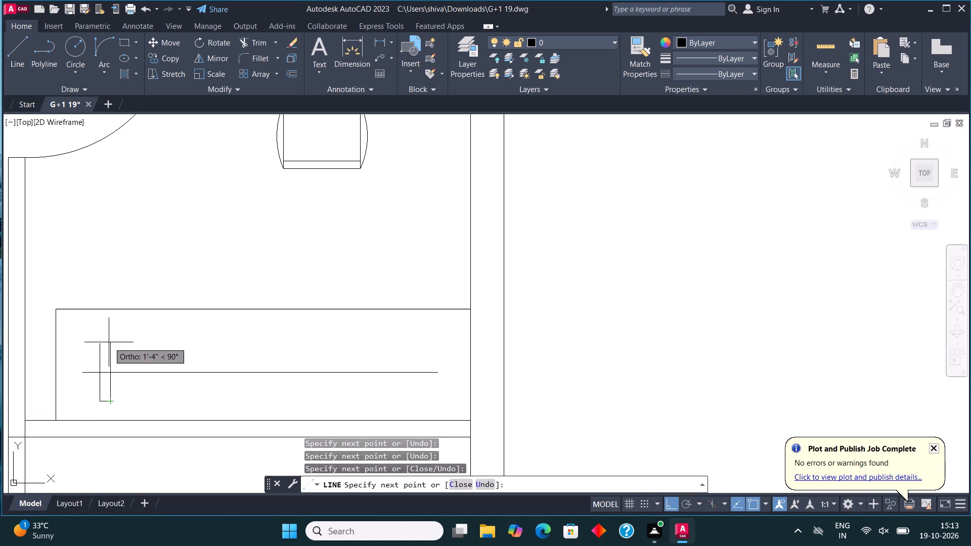
left_click(110, 345)
left_click(102, 345)
key("Escape")
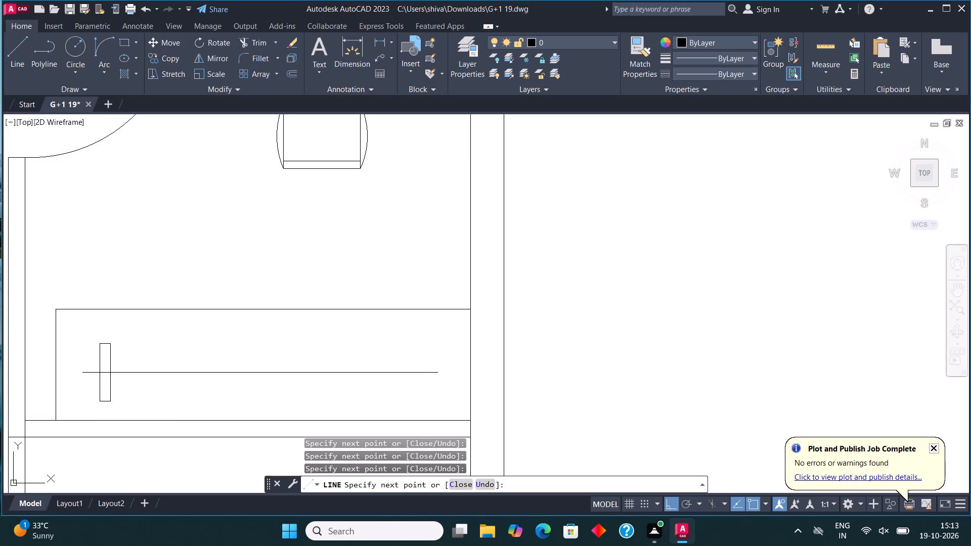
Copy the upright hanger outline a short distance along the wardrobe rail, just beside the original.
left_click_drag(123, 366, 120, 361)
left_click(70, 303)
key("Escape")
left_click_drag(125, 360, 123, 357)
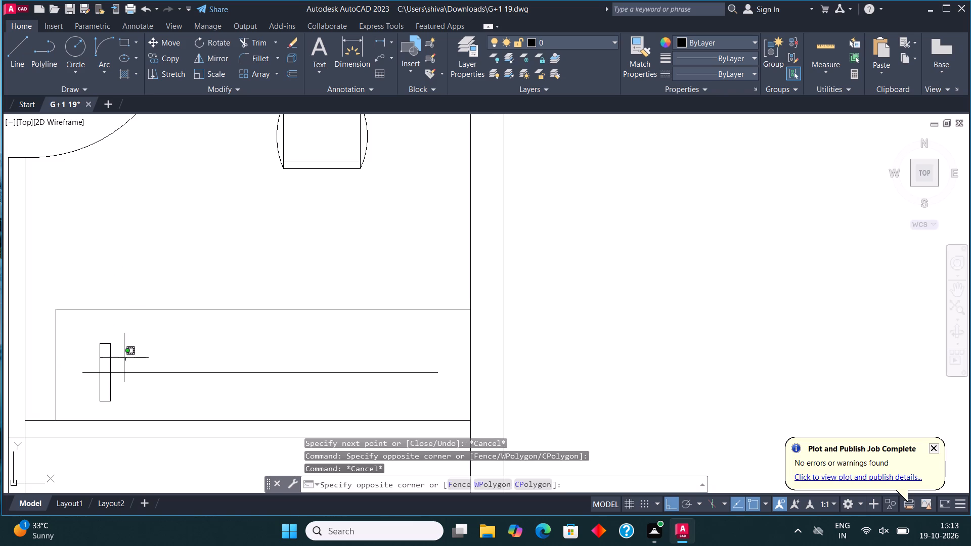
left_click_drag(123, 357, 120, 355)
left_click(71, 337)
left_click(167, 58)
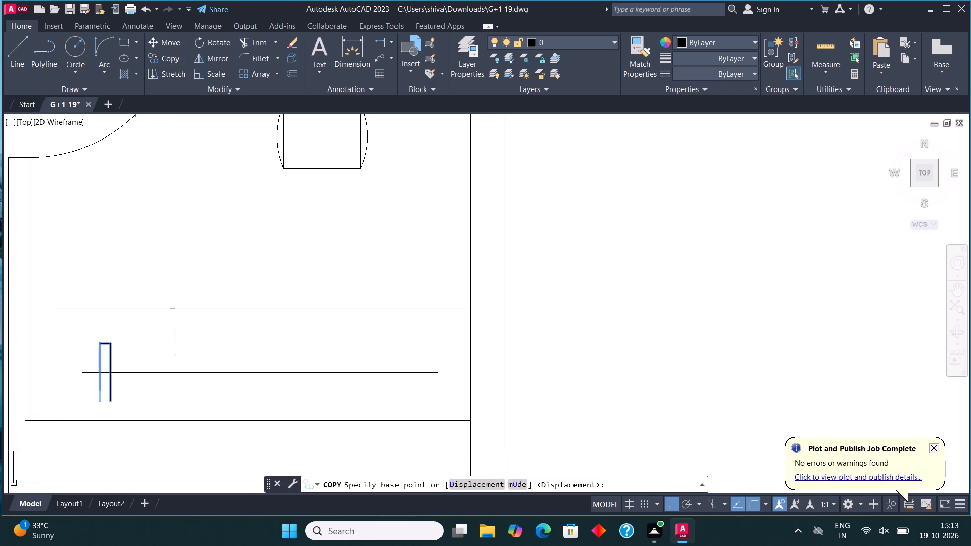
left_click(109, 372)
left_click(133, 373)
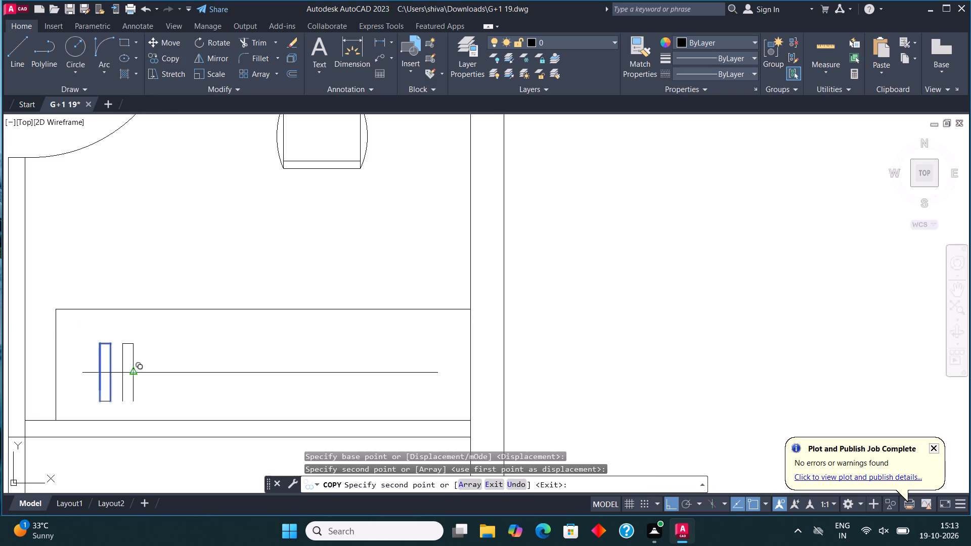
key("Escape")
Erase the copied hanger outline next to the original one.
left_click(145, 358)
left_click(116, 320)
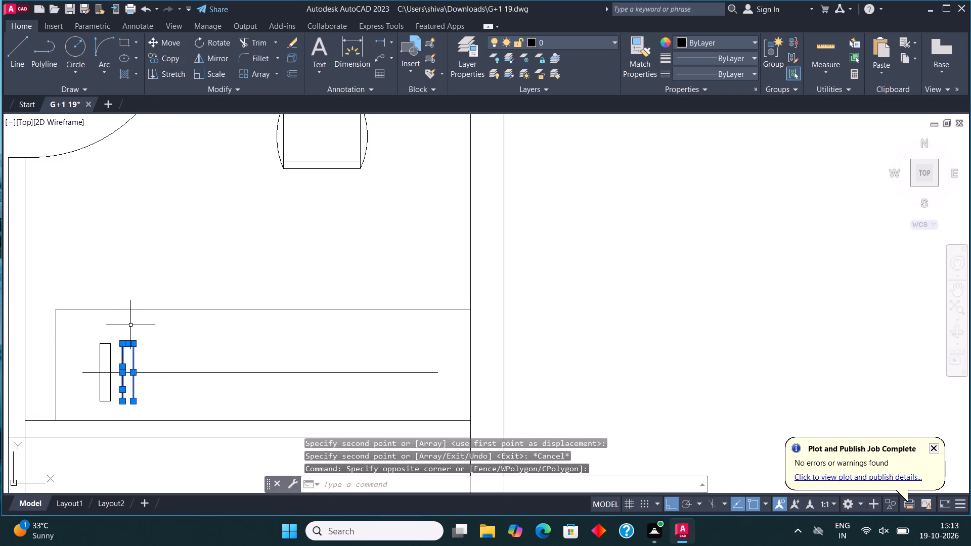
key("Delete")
Copy the hanger outline eleven times along the wardrobe rail, roughly evenly spaced up to the rail's right end.
left_click(134, 353)
left_click(54, 330)
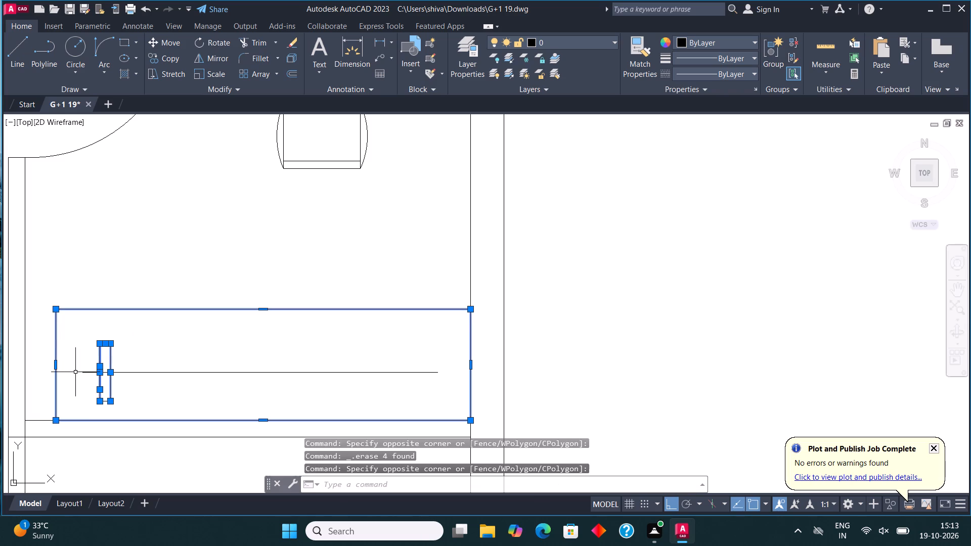
key("Escape")
left_click_drag(129, 406, 124, 404)
left_click(92, 387)
left_click(117, 358)
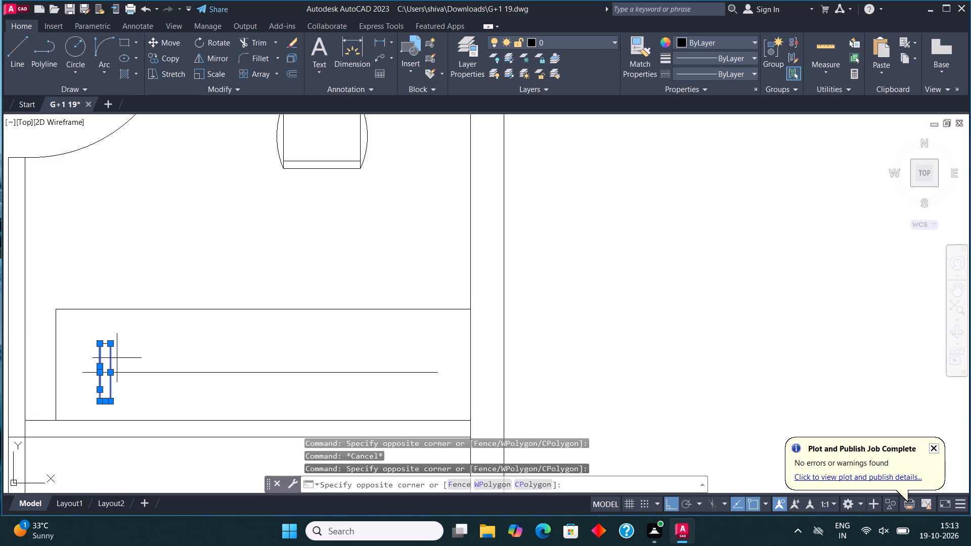
left_click(81, 330)
left_click(170, 57)
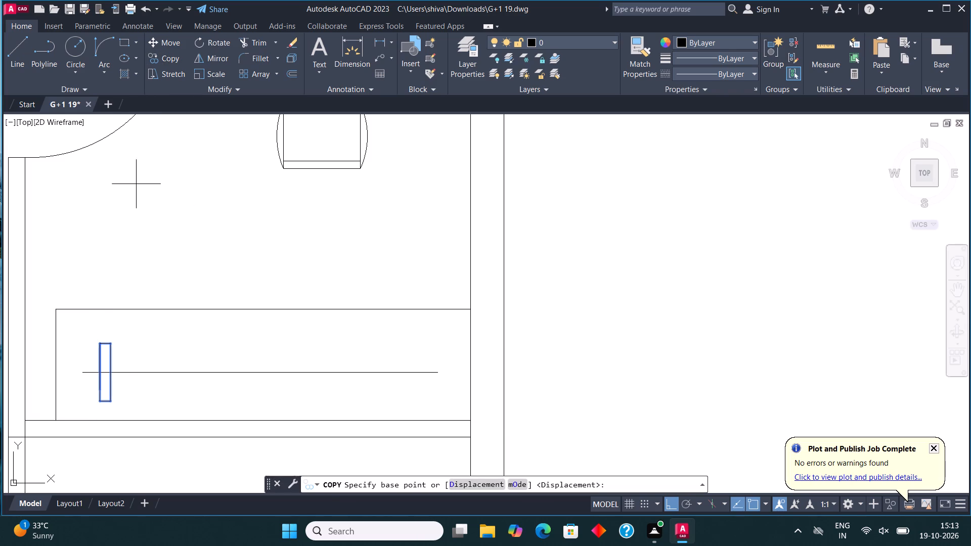
left_click(105, 367)
left_click(125, 370)
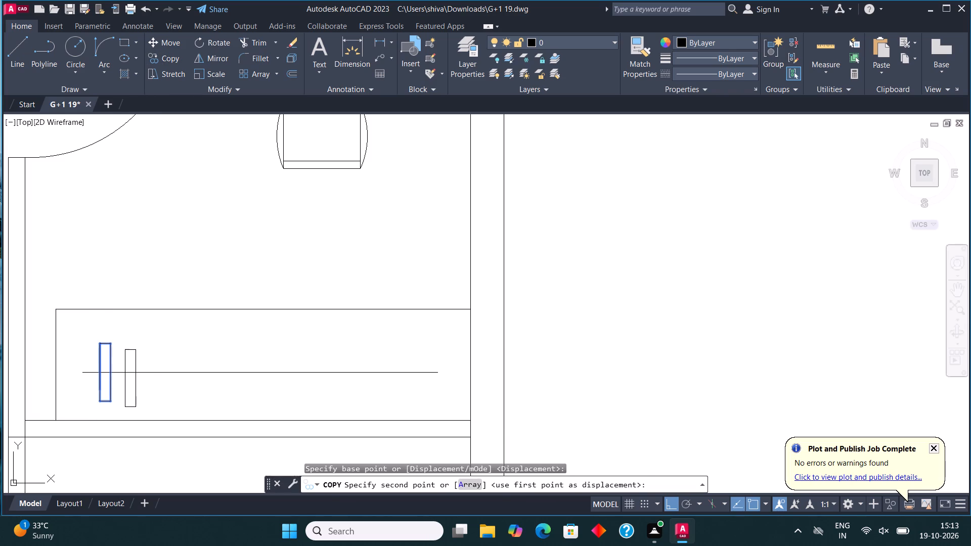
left_click(151, 369)
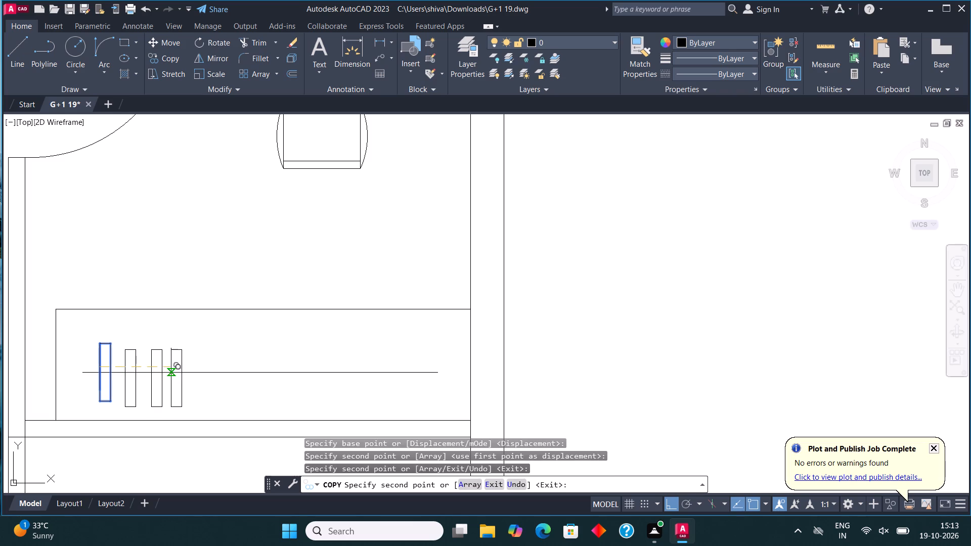
left_click(180, 376)
left_click(207, 380)
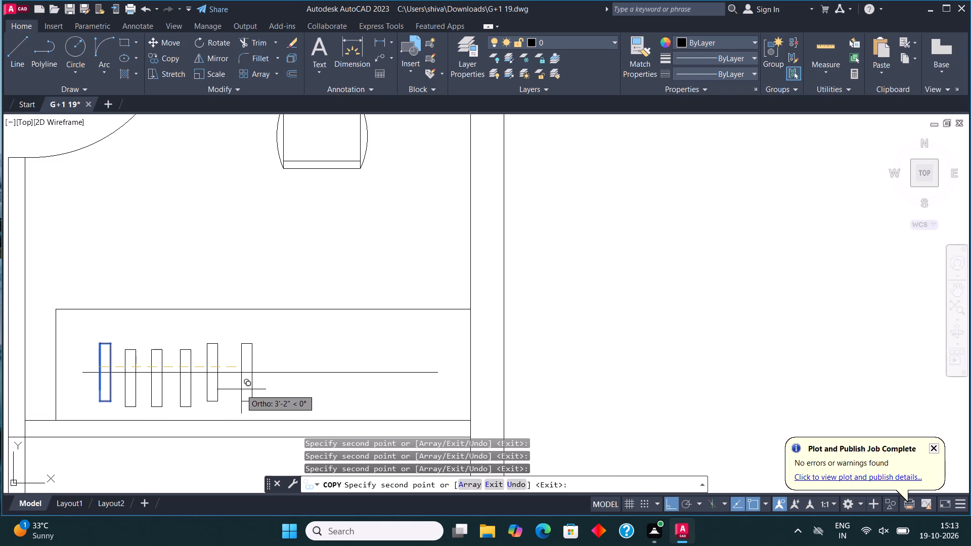
left_click(235, 396)
left_click(267, 397)
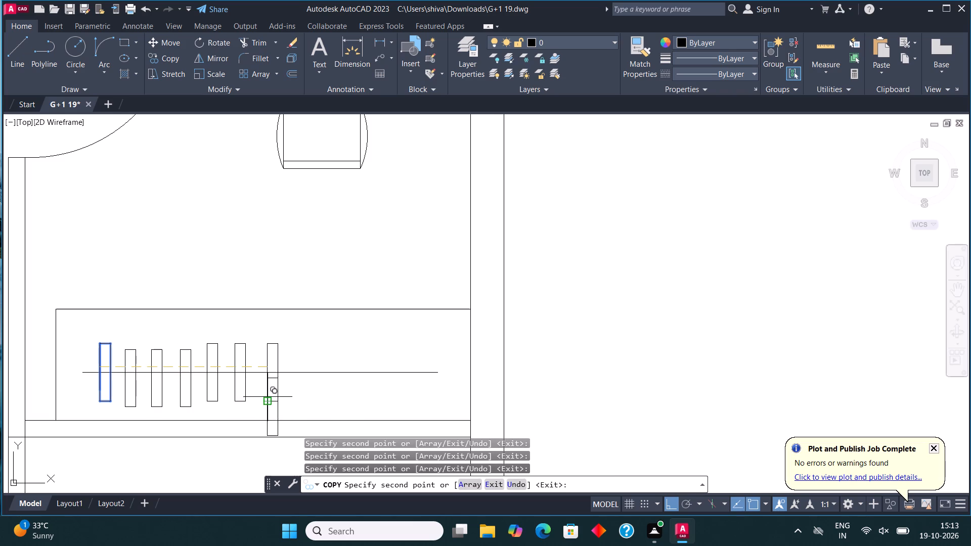
left_click(289, 391)
left_click(320, 392)
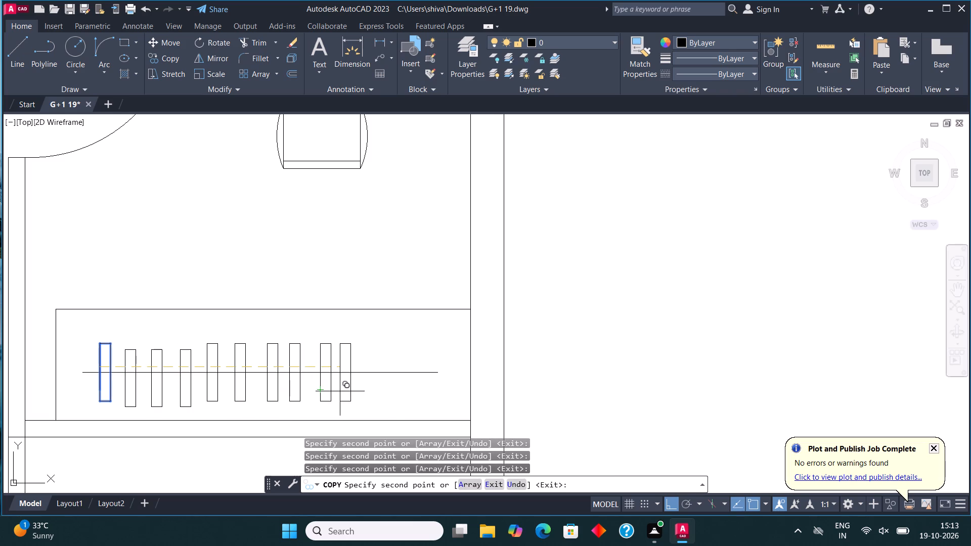
left_click(349, 391)
left_click(380, 392)
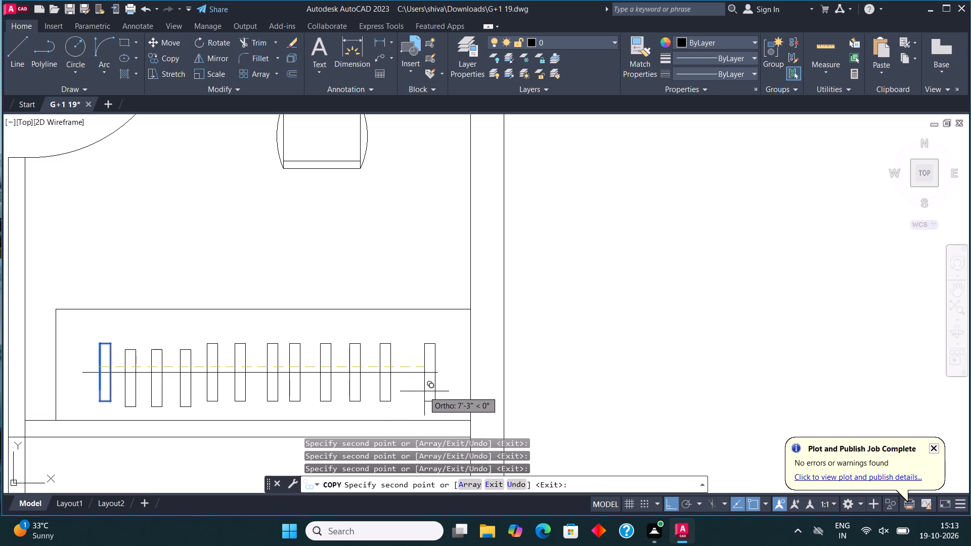
left_click(424, 391)
key("Escape")
Copy the guest room's three sofas and centre table into the second floor hall's lower left area, with Ortho off.
scroll(405, 316, "down", 3)
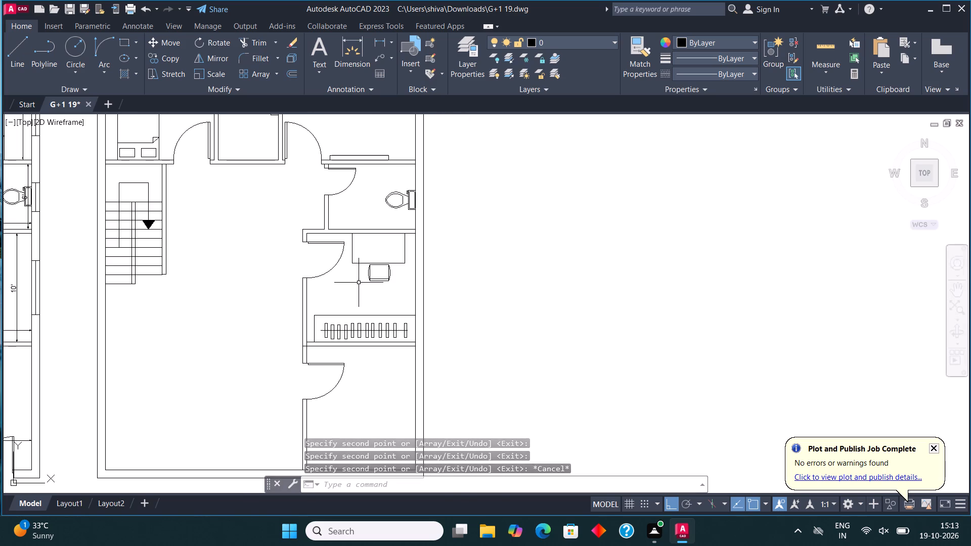
scroll(377, 296, "down", 2)
middle_click_drag(388, 318, 454, 334)
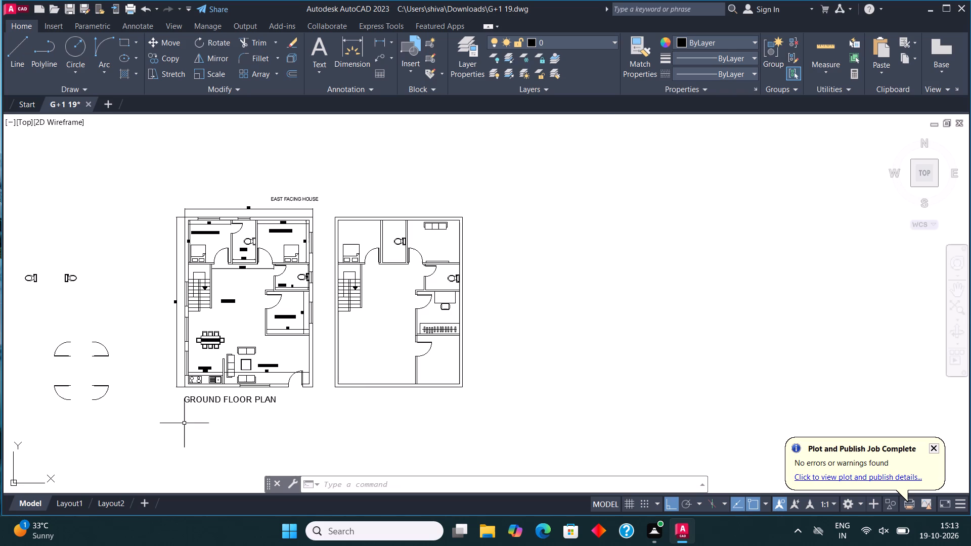
scroll(180, 399, "up", 3)
scroll(520, 161, "up", 1)
middle_click_drag(520, 161, 469, 179)
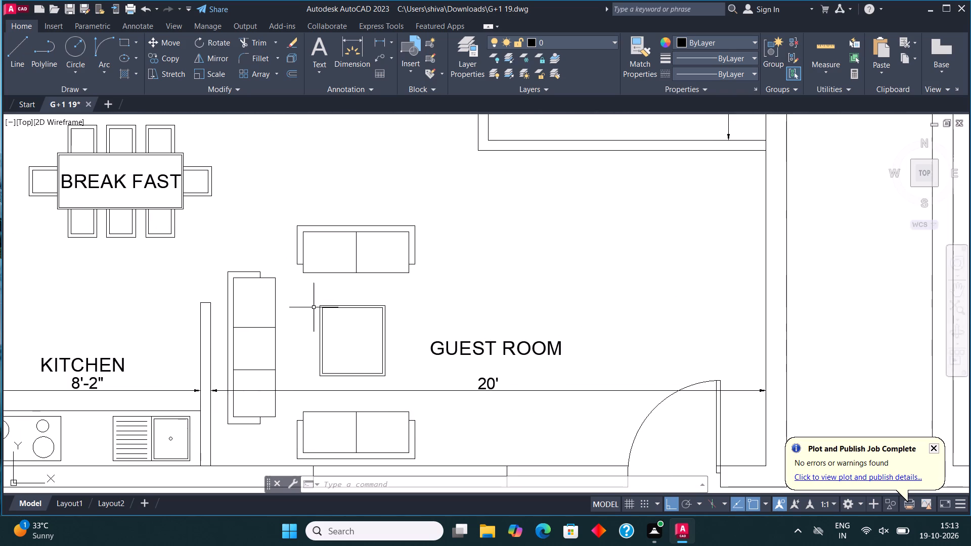
left_click(222, 459)
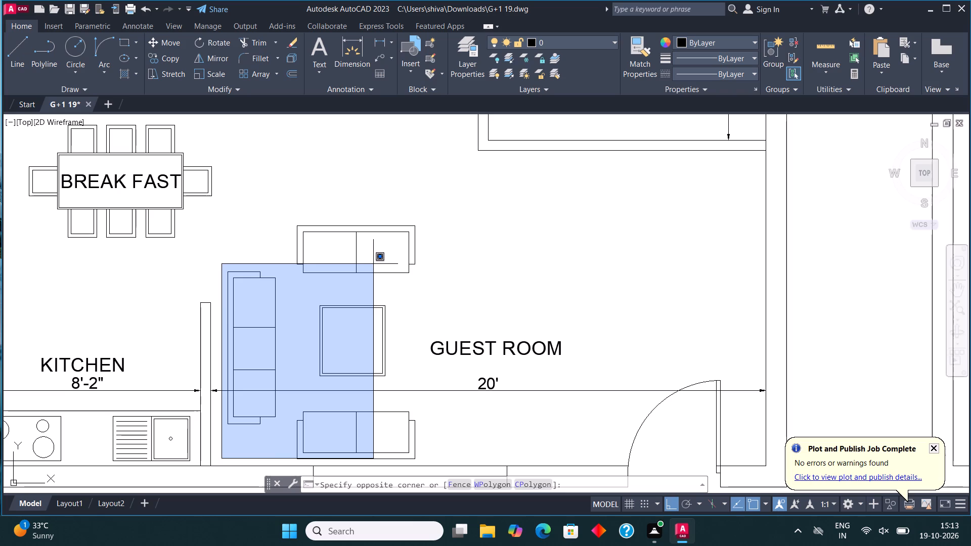
left_click(430, 208)
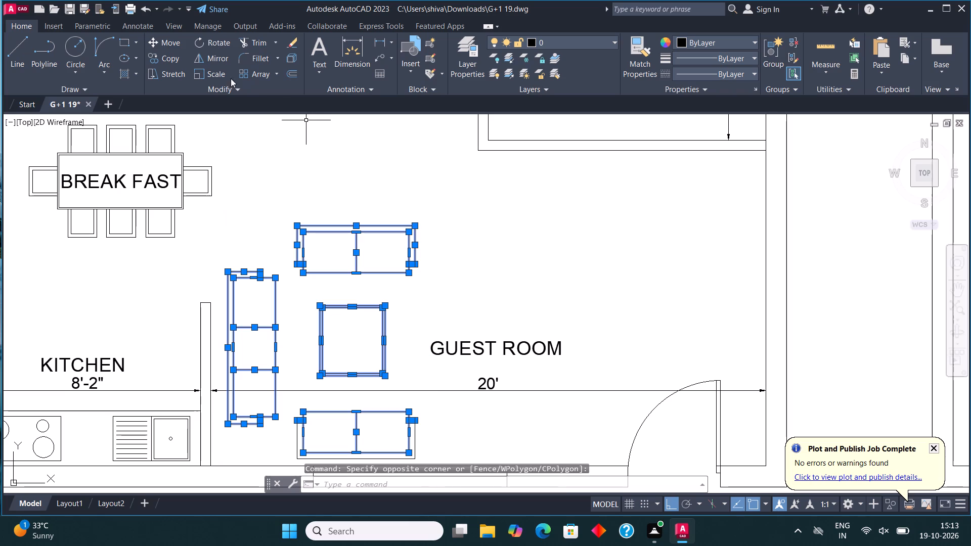
left_click(168, 55)
left_click(288, 367)
scroll(294, 375, "down", 3)
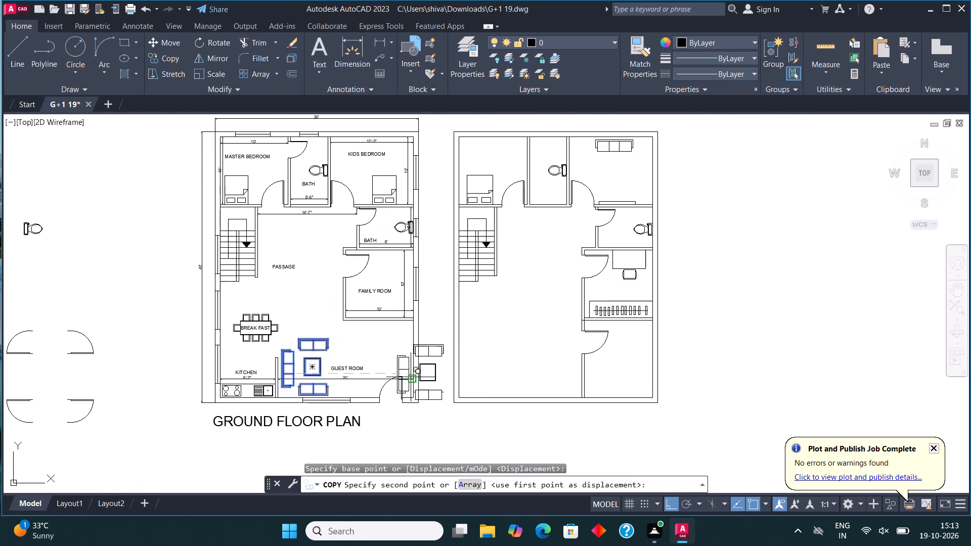
scroll(501, 375, "up", 1)
key("F8")
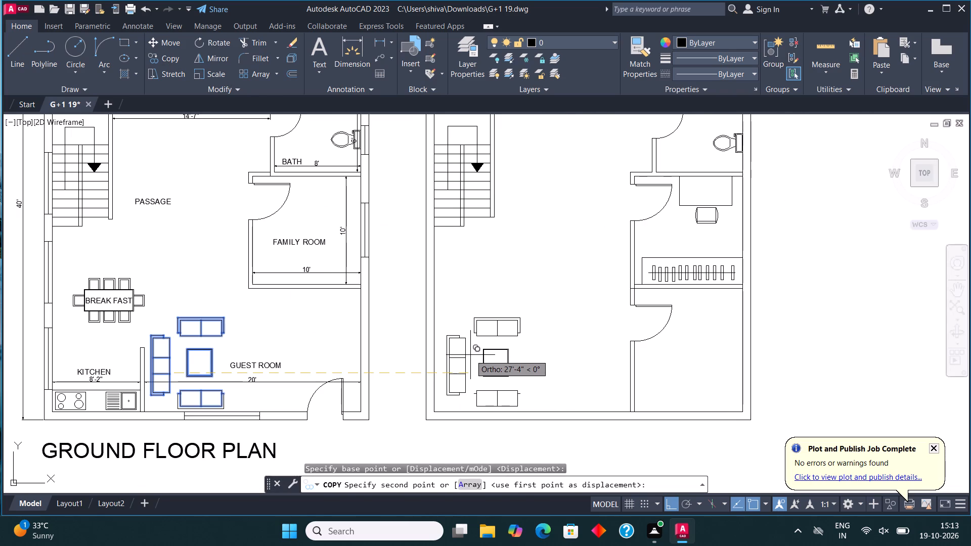
left_click(468, 340)
key("Escape")
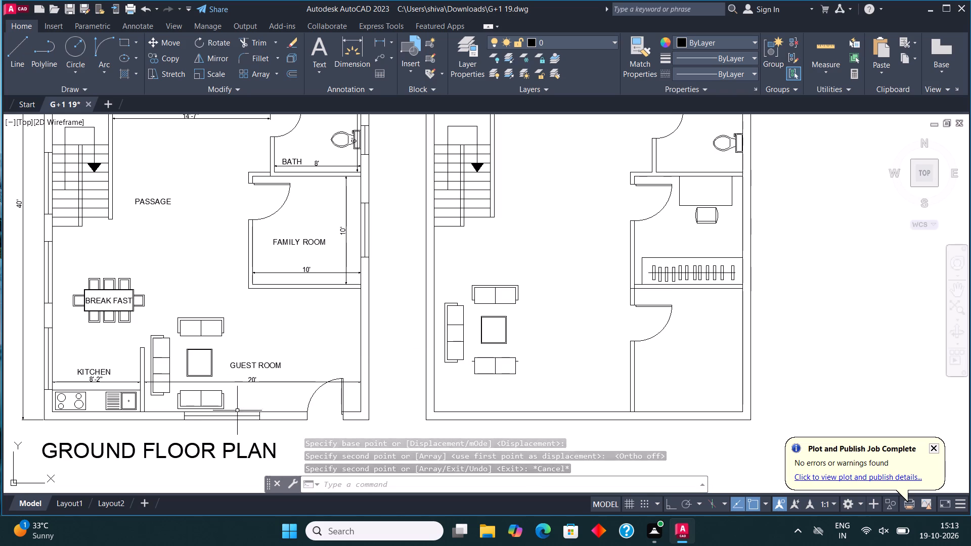
Change the ground floor's GUEST ROOM label to GREAT ROOM.
scroll(255, 365, "up", 2)
left_click(255, 365)
right_click(254, 365)
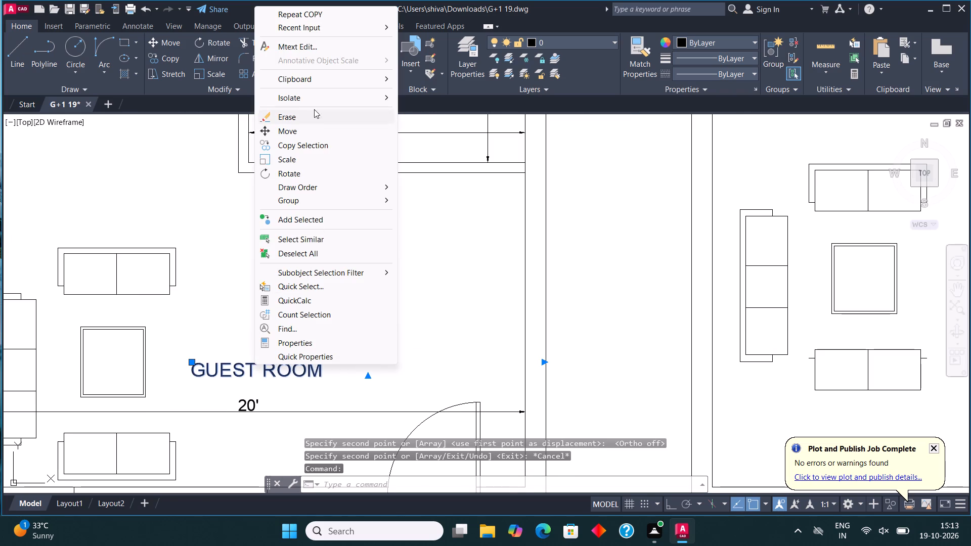
left_click(314, 43)
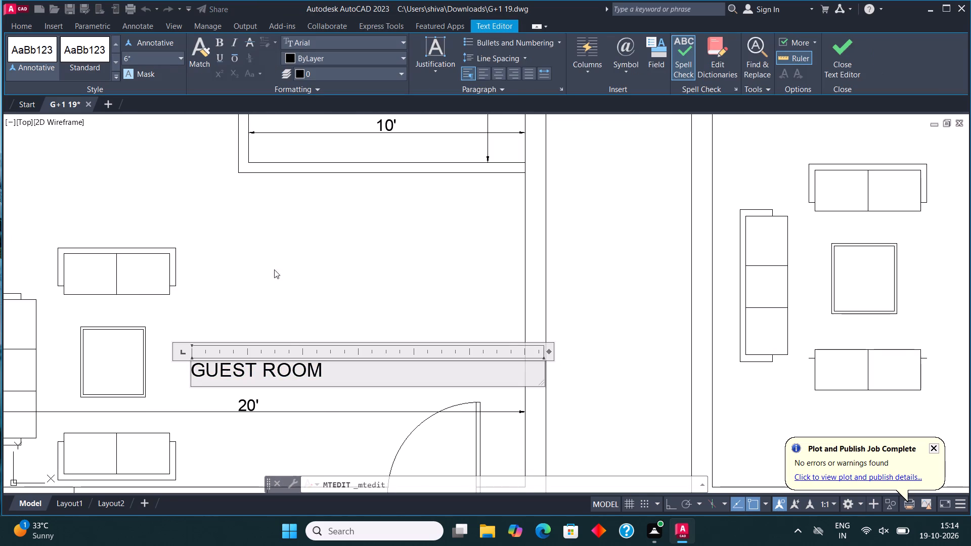
left_click(243, 375)
key("BackSpace")
key("BackSpace")
key("BackSpace")
key("r")
type("EA")
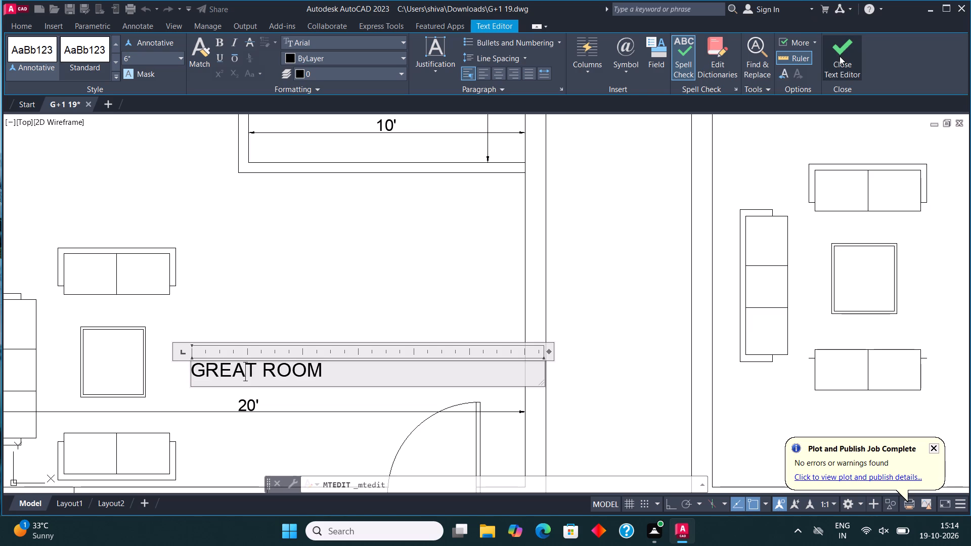
left_click(840, 56)
Draw a tall wardrobe rectangle in the second floor's top-left bedroom, from its top-right corner down along the toilet wall.
scroll(566, 346, "down", 2)
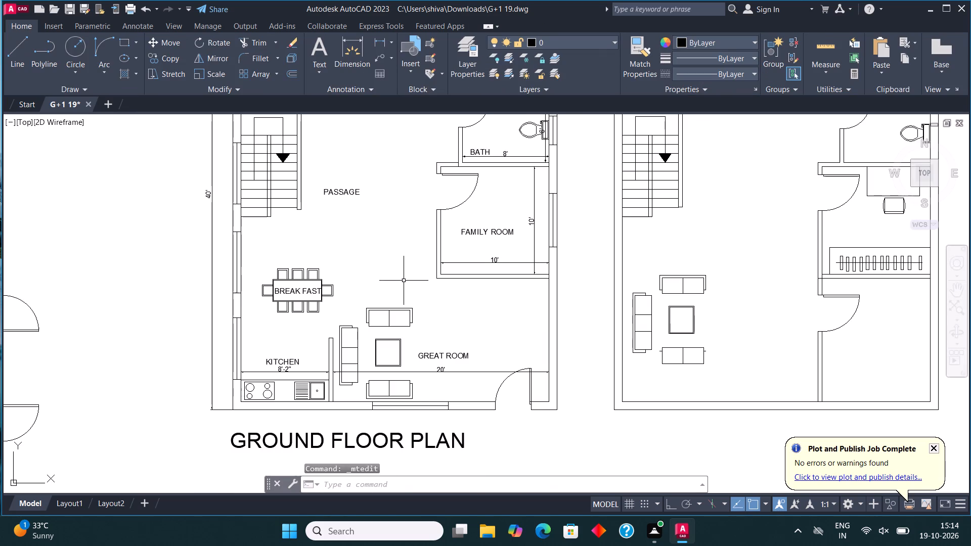
scroll(510, 230, "down", 1)
middle_click_drag(509, 230, 306, 305)
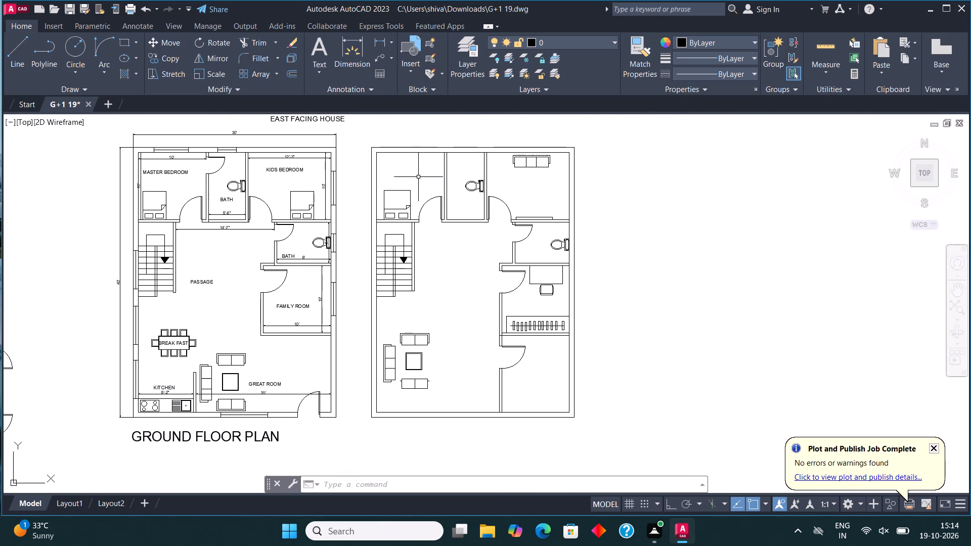
middle_click_drag(420, 189, 402, 221)
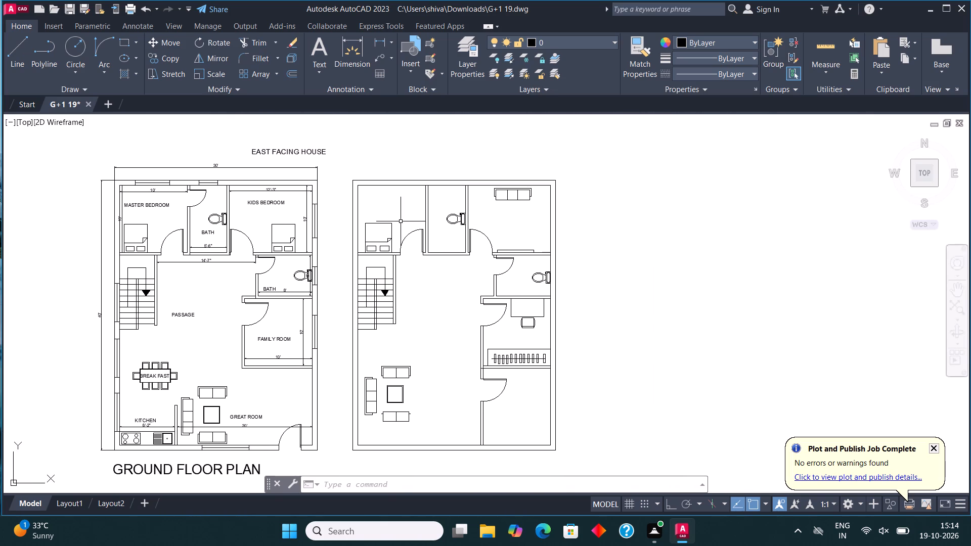
scroll(401, 221, "up", 2)
middle_click_drag(421, 196, 396, 222)
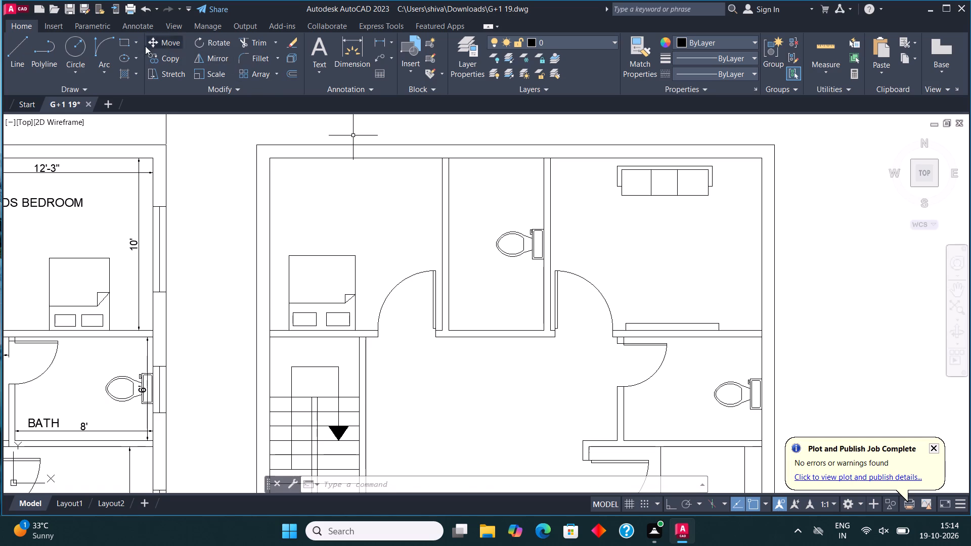
left_click(125, 36)
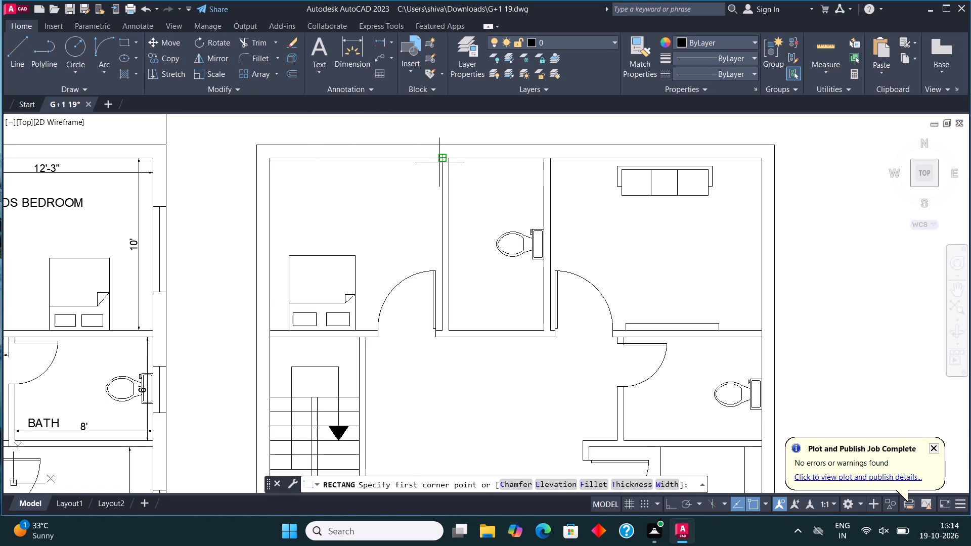
left_click(439, 162)
left_click(409, 254)
Draw a wardrobe rectangle in the ground floor master bedroom, from the top-left corner along the top wall.
scroll(423, 285, "down", 1)
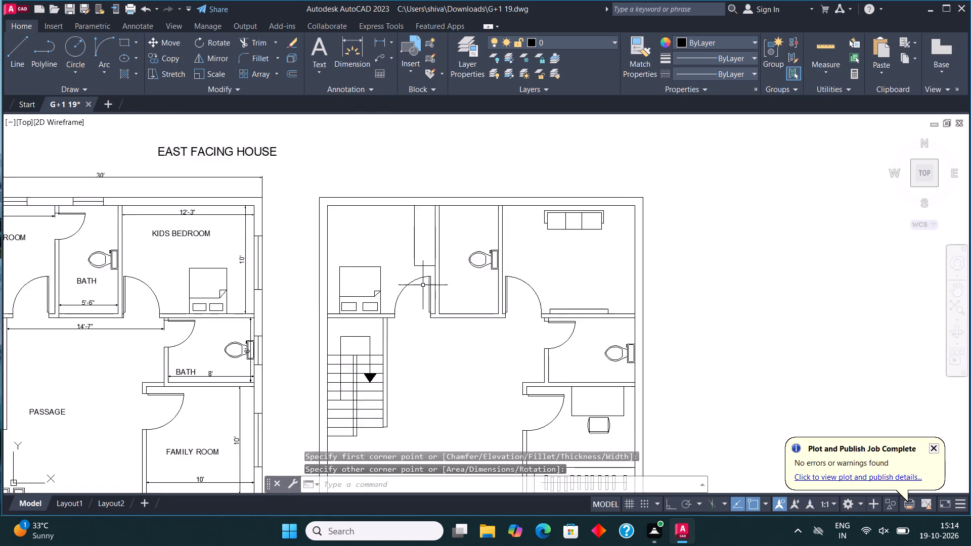
scroll(423, 286, "down", 2)
scroll(273, 269, "up", 3)
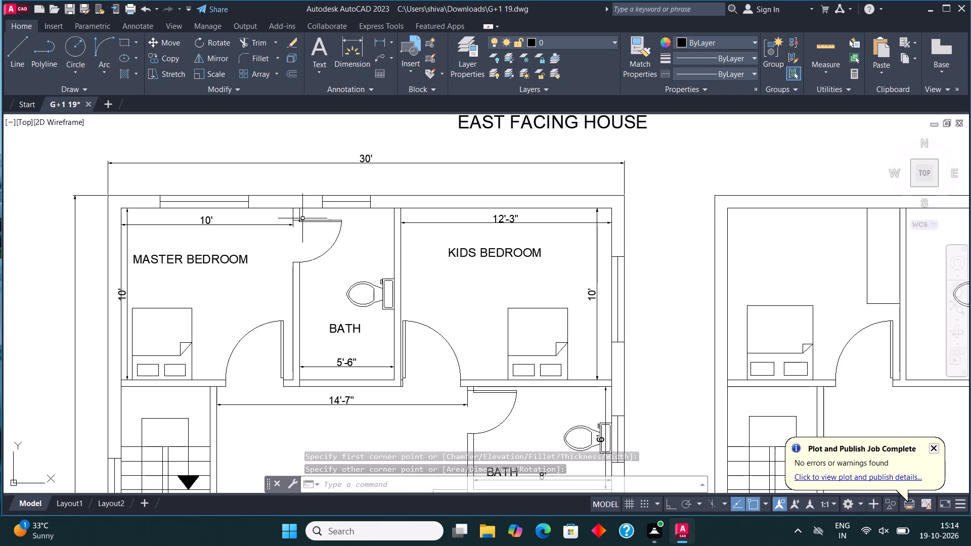
left_click(122, 41)
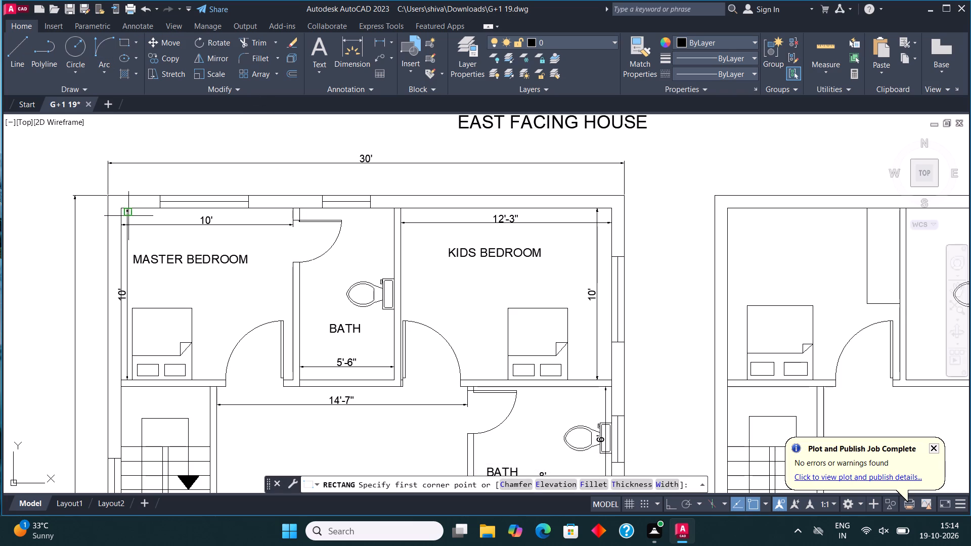
left_click(118, 205)
left_click(243, 238)
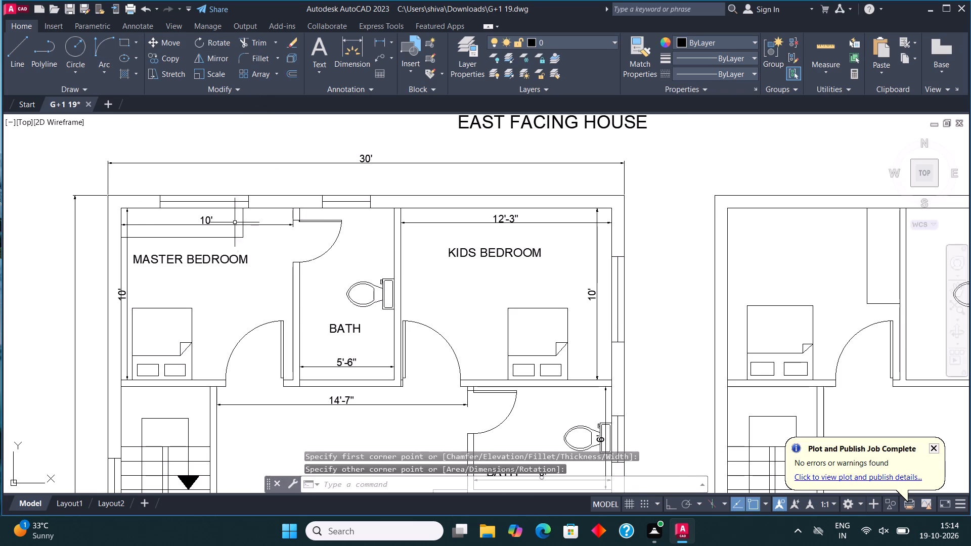
Draw a tall wardrobe rectangle in the ground floor kids bedroom, along the bath wall down from the top wall.
scroll(234, 222, "down", 2)
scroll(358, 246, "up", 3)
middle_click_drag(346, 242, 333, 242)
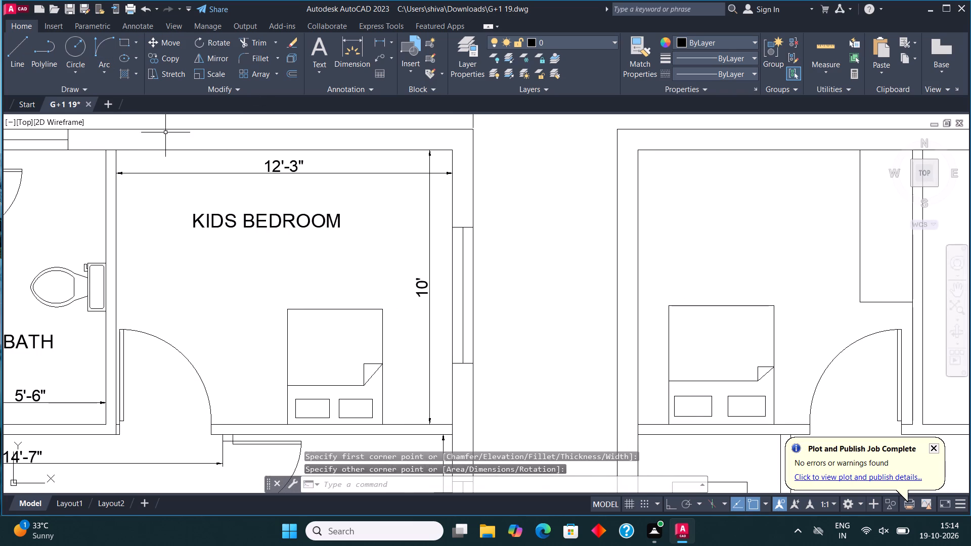
left_click(124, 36)
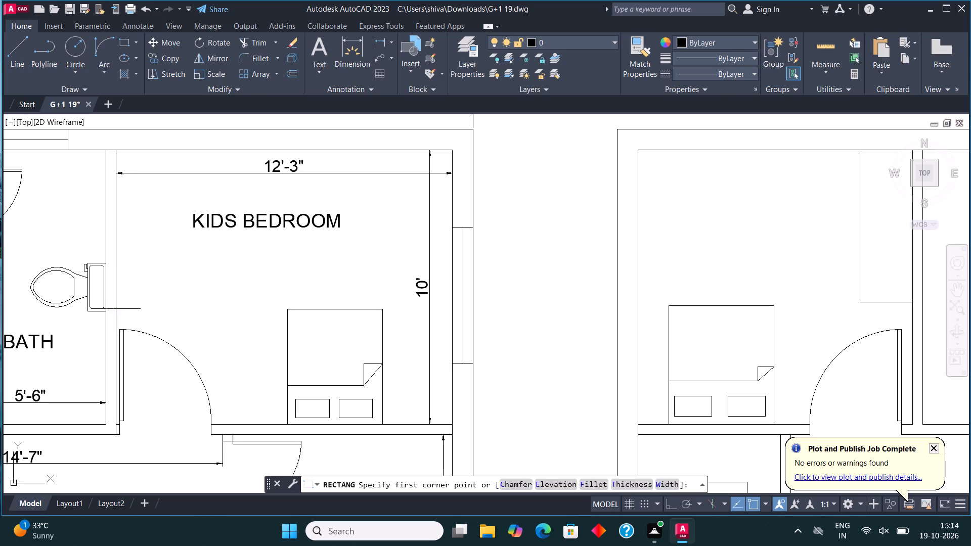
left_click(115, 311)
left_click(161, 152)
Draw a wardrobe rectangle across the ground floor family room's full width, along its bottom wall.
scroll(219, 162, "down", 2)
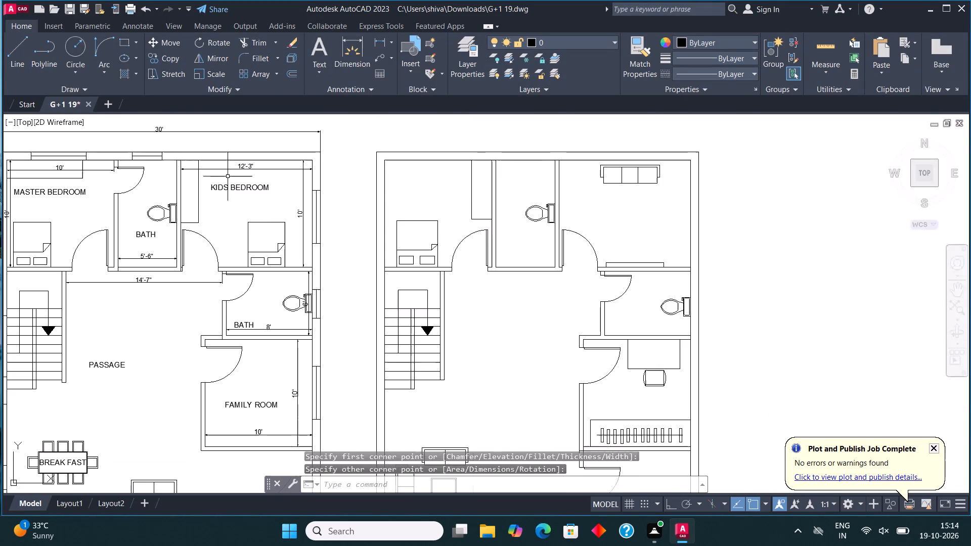
scroll(268, 219, "down", 1)
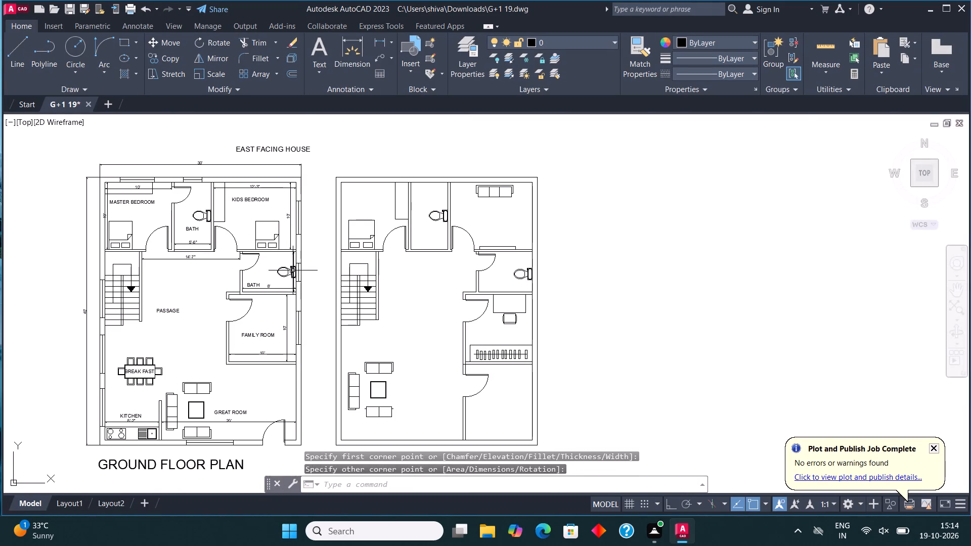
scroll(293, 348, "up", 2)
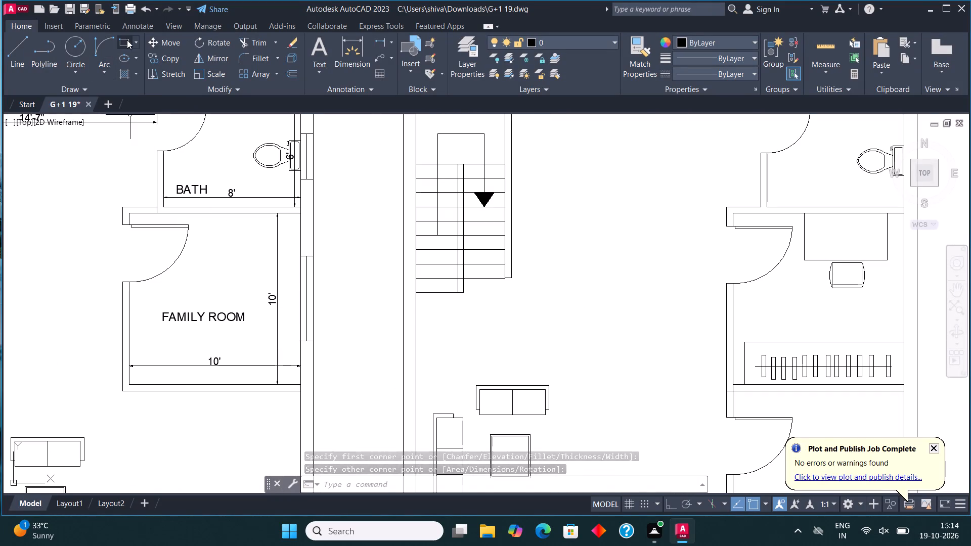
left_click(127, 40)
left_click(132, 384)
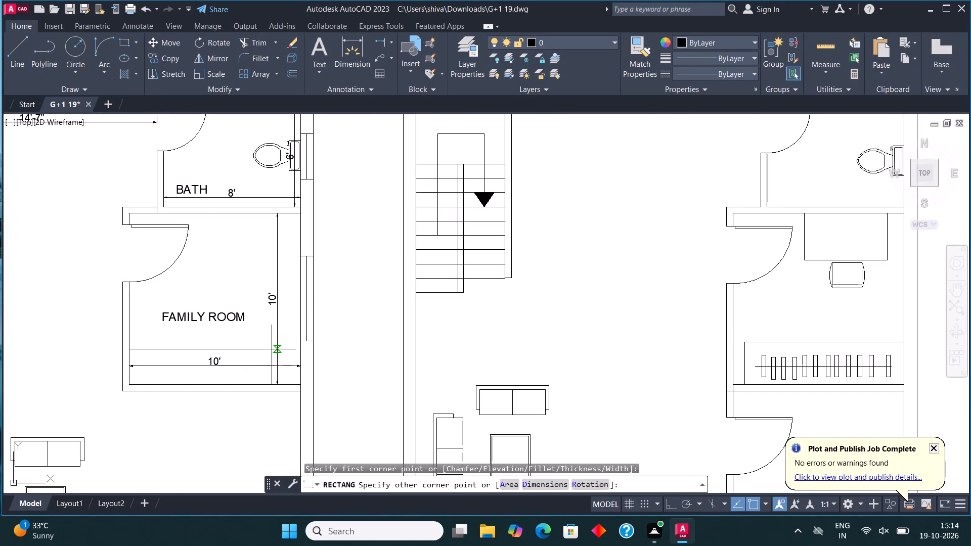
left_click_drag(298, 341, 303, 342)
Examine the second floor plan's rooms and furniture layout from the top bedrooms down to the hall.
scroll(318, 316, "down", 1)
scroll(280, 263, "down", 1)
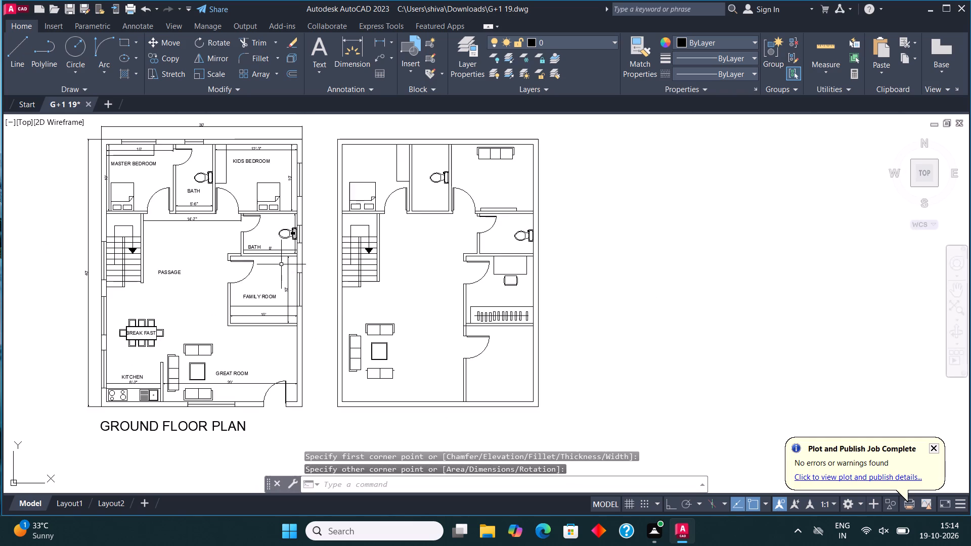
scroll(285, 268, "down", 1)
middle_click_drag(283, 269, 266, 289)
scroll(395, 321, "up", 1)
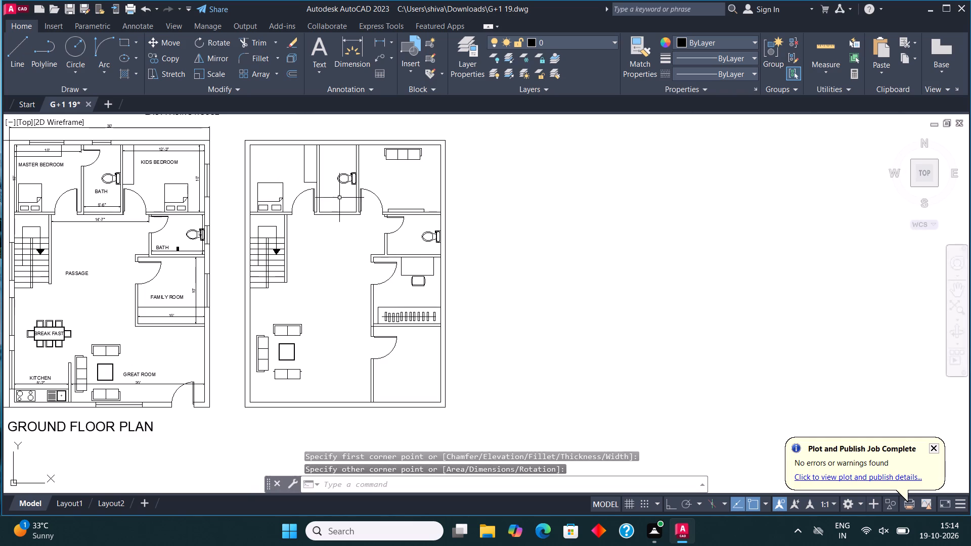
scroll(416, 153, "up", 1)
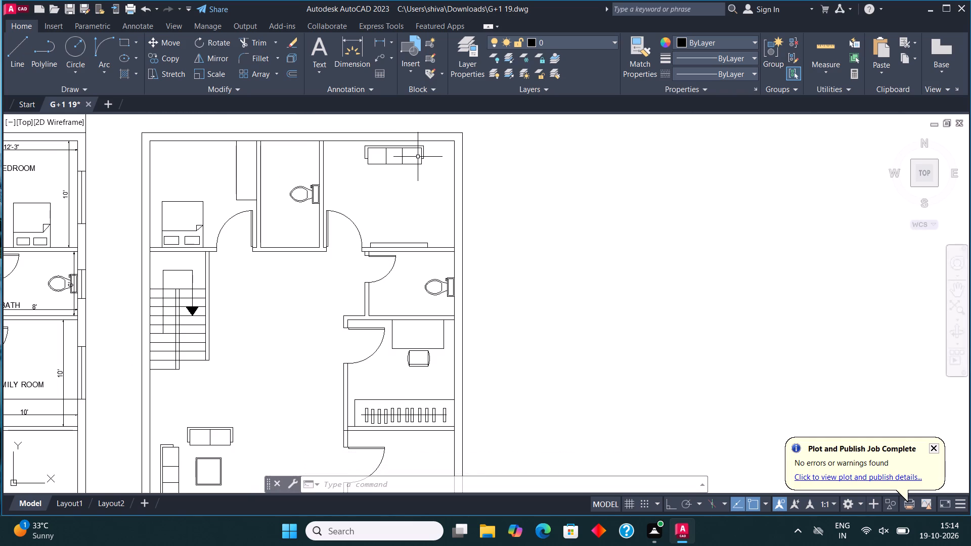
middle_click_drag(414, 268, 380, 121)
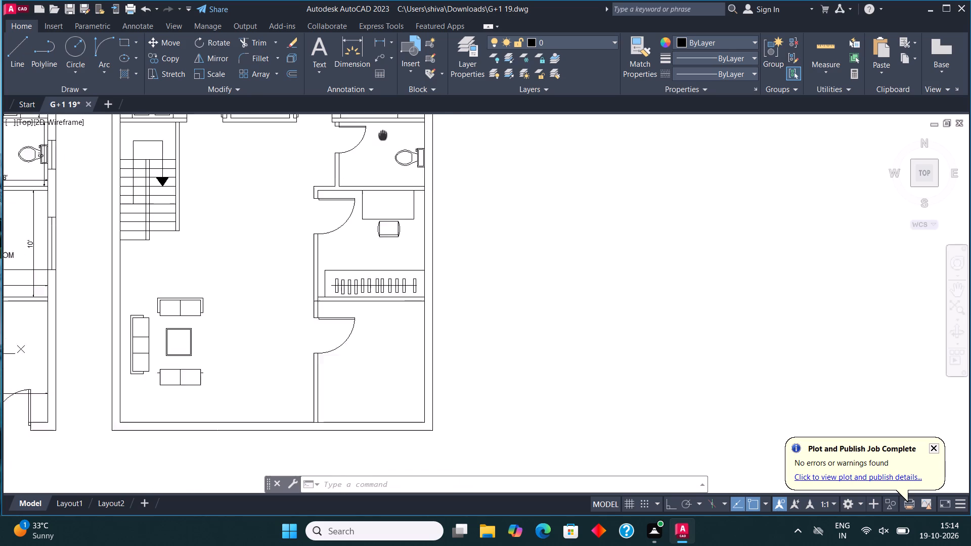
middle_click_drag(380, 121, 379, 116)
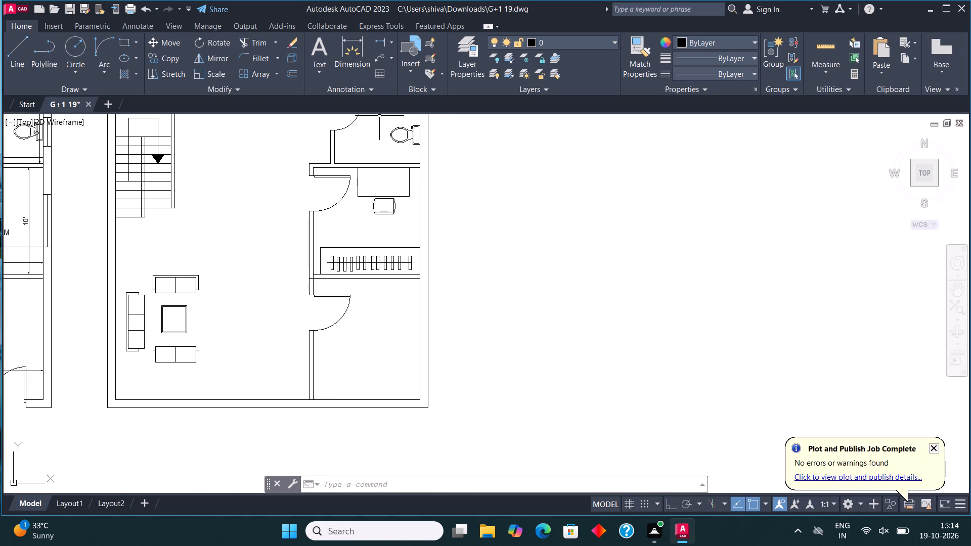
scroll(387, 153, "down", 2)
middle_click_drag(390, 127, 448, 306)
scroll(393, 289, "up", 3)
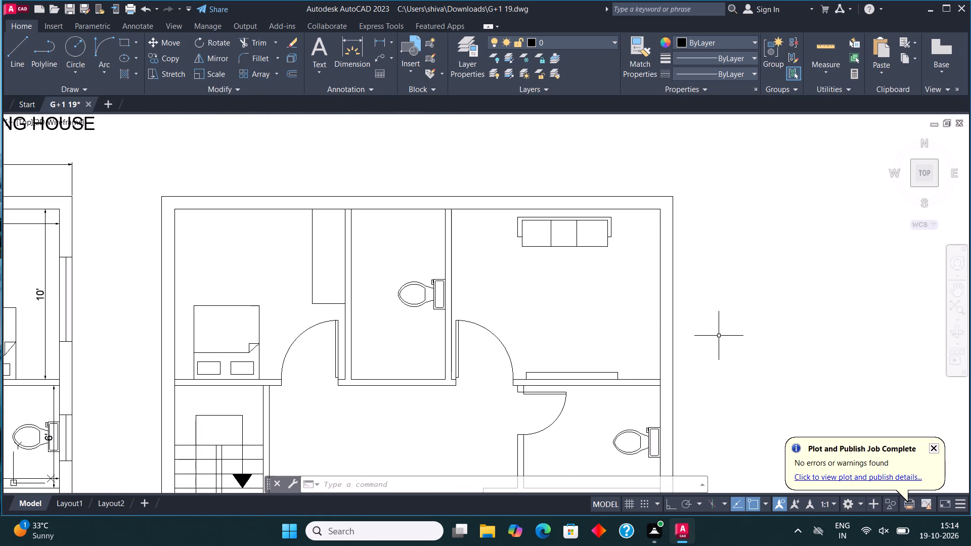
Copy the ground floor's KIDS BEDROOM label into the second floor's top-left bedroom, top toilet and top-right room, and above the plan.
middle_click_drag(718, 335, 605, 282)
scroll(581, 283, "down", 1)
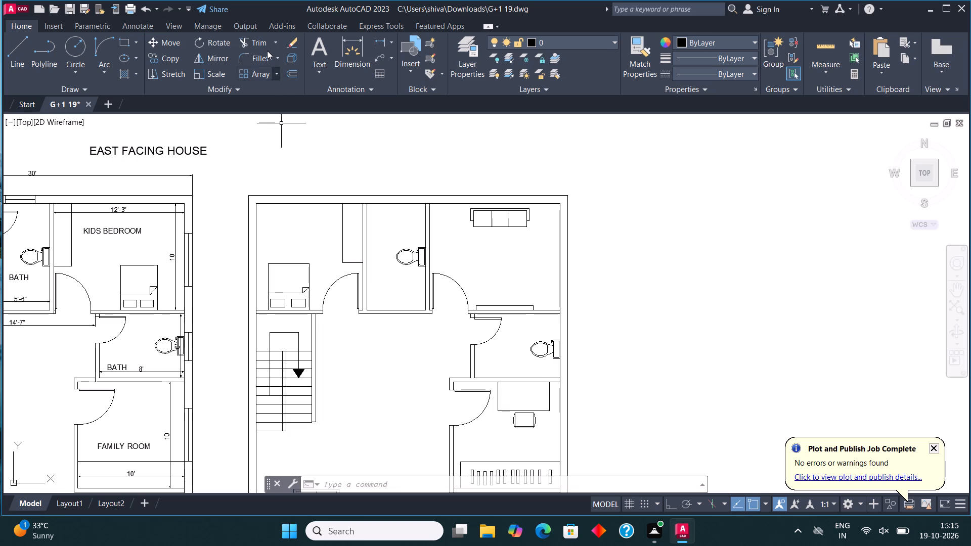
left_click(128, 227)
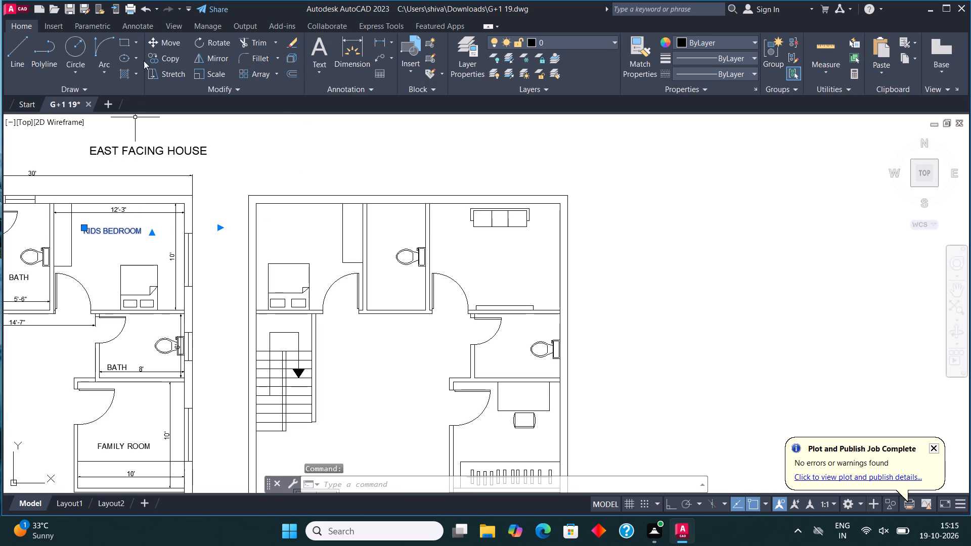
left_click(172, 55)
left_click(128, 241)
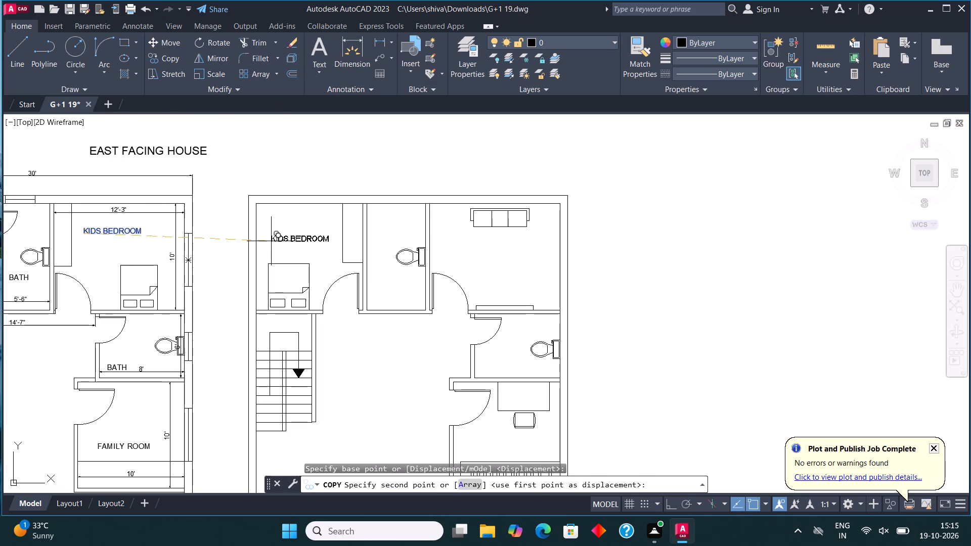
left_click(272, 234)
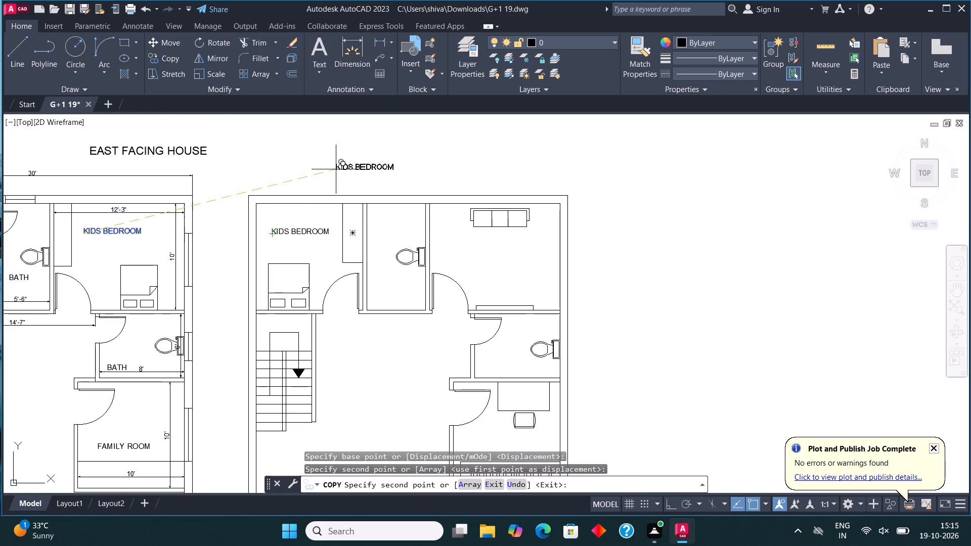
left_click(342, 152)
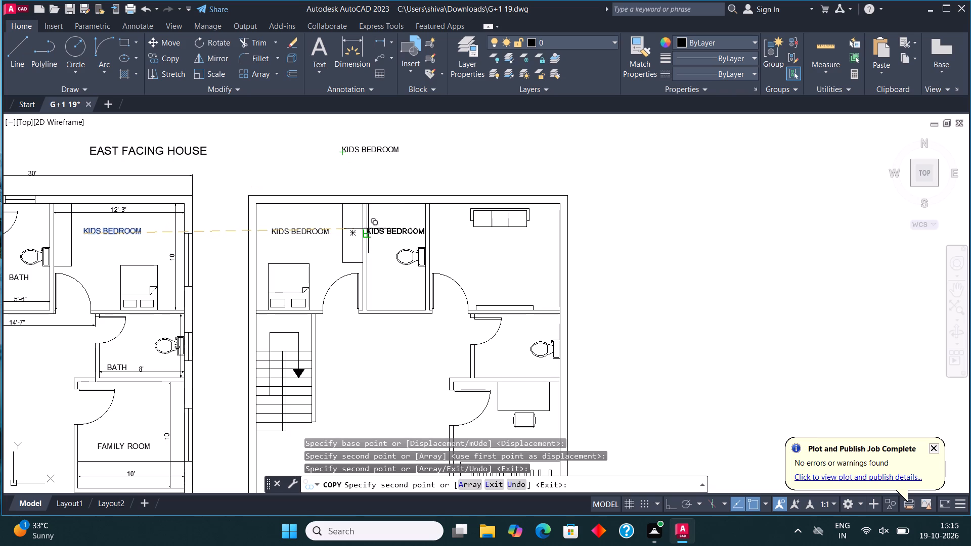
left_click(368, 229)
left_click(476, 257)
Place further KIDS BEDROOM label copies in the second floor's passage, beside the hall sofas, and in the bottom-right room, desk room and lower toilet.
scroll(399, 205, "down", 2)
scroll(398, 282, "up", 2)
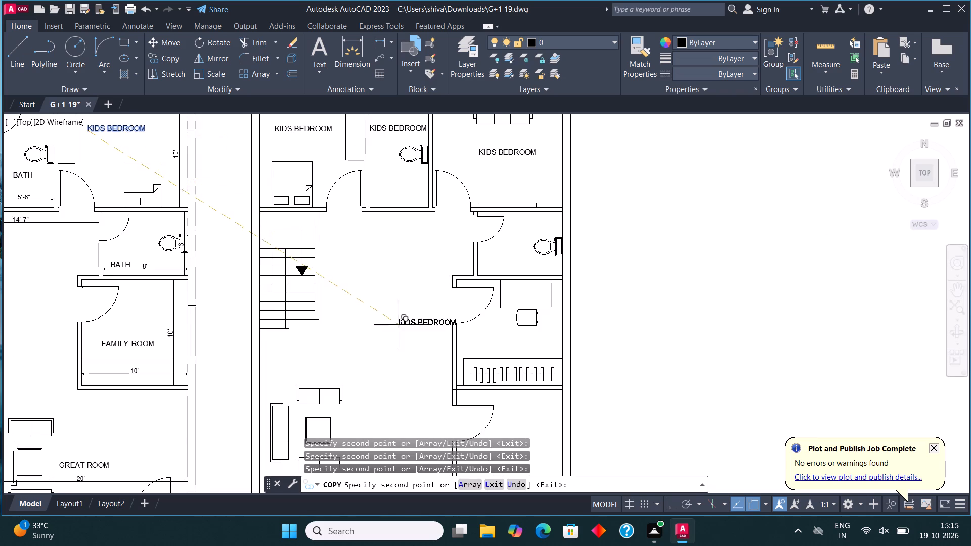
left_click(368, 296)
scroll(378, 246, "down", 2)
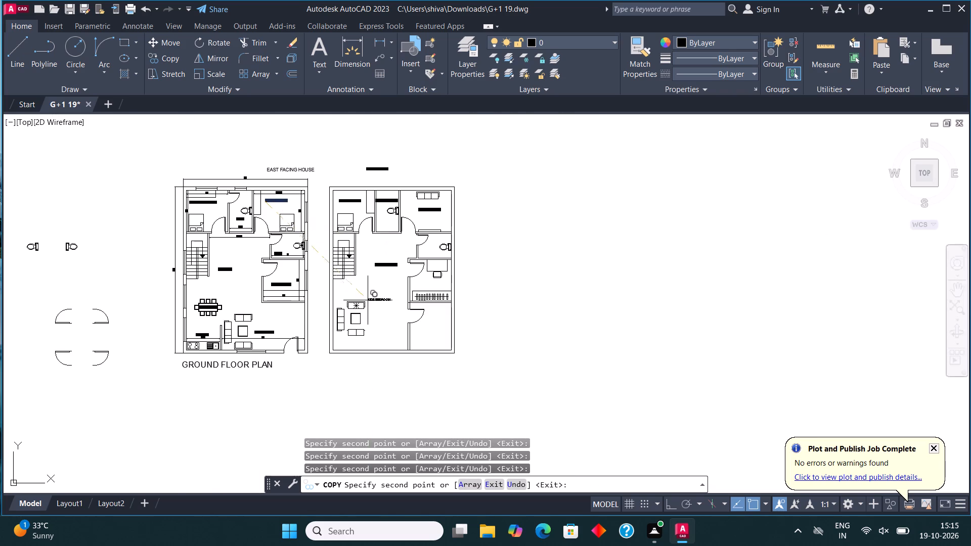
scroll(366, 313, "up", 3)
left_click(364, 333)
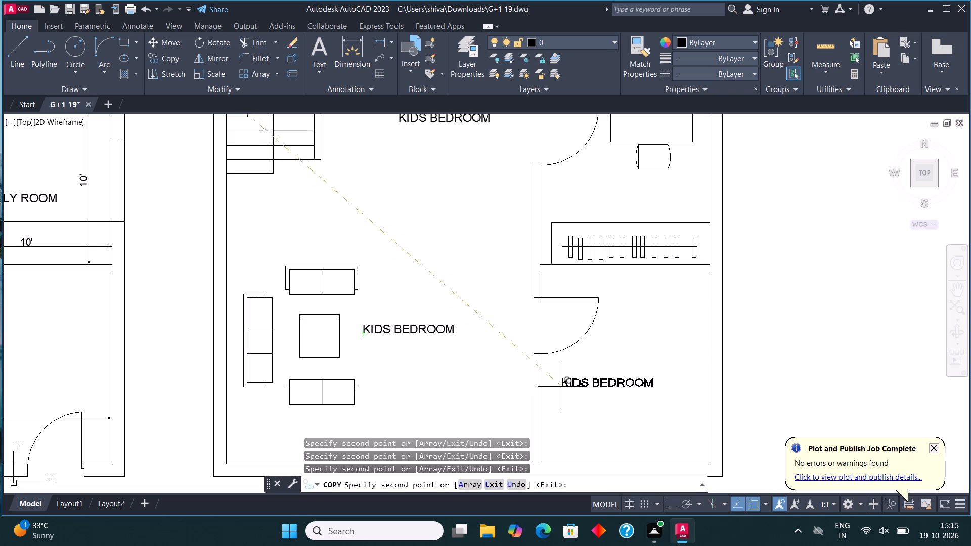
left_click(584, 382)
scroll(586, 407, "down", 2)
scroll(592, 323, "up", 3)
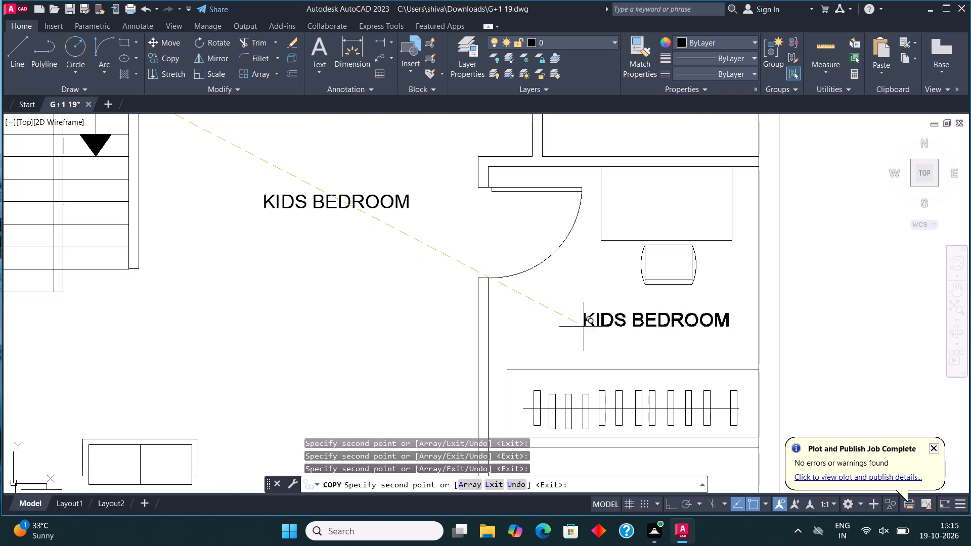
left_click(567, 320)
scroll(572, 378, "down", 1)
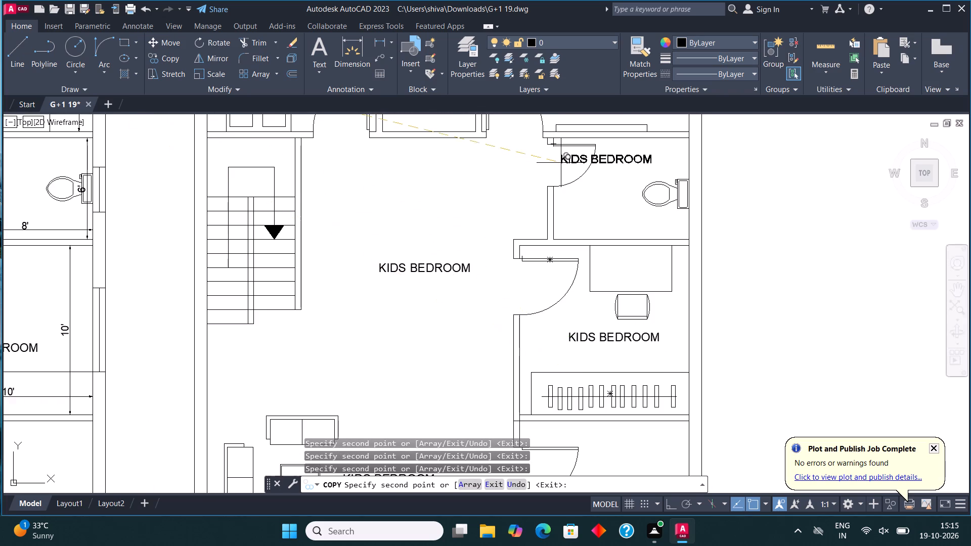
left_click(569, 222)
scroll(576, 280, "down", 2)
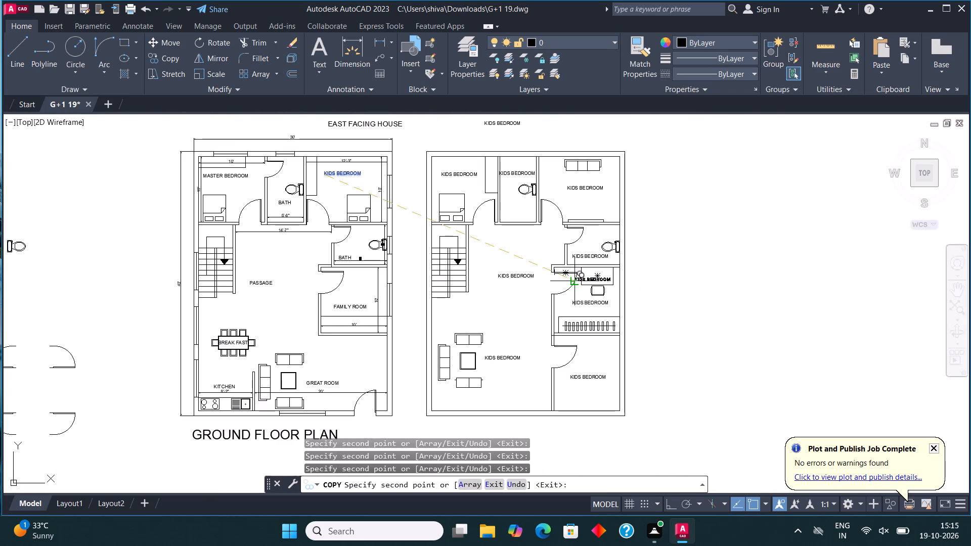
key("Escape")
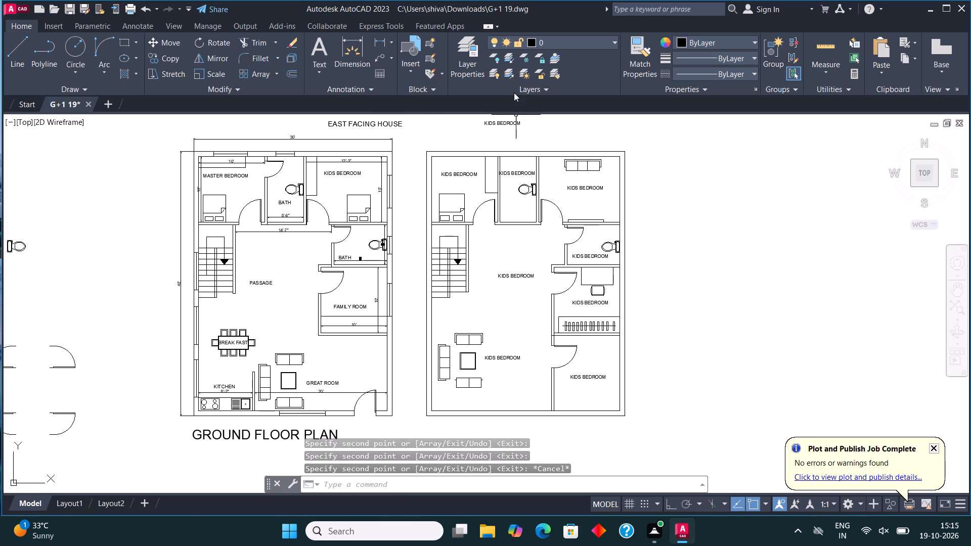
Change the label in the second floor's top-left bedroom to MASTER BEDROOM.
scroll(474, 164, "up", 3)
left_click(399, 209)
right_click(400, 209)
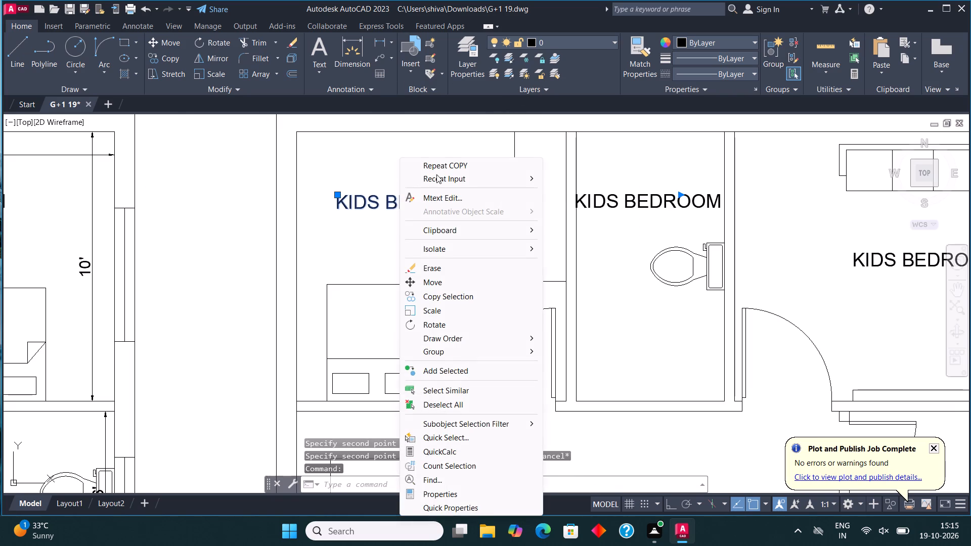
left_click(444, 196)
left_click(377, 203)
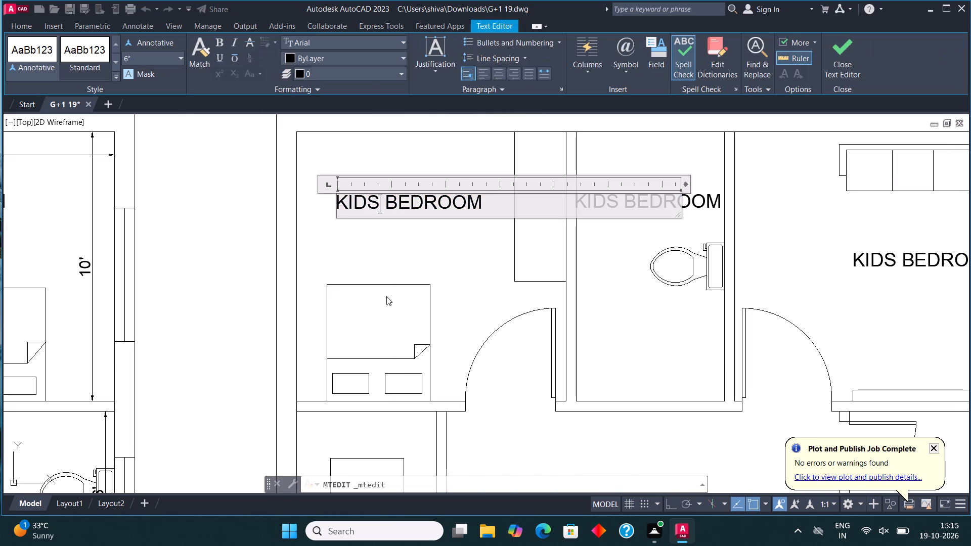
key("BackSpace")
key("BackSpace")
key("BackSpace")
key("BackSpace")
type("MASTER")
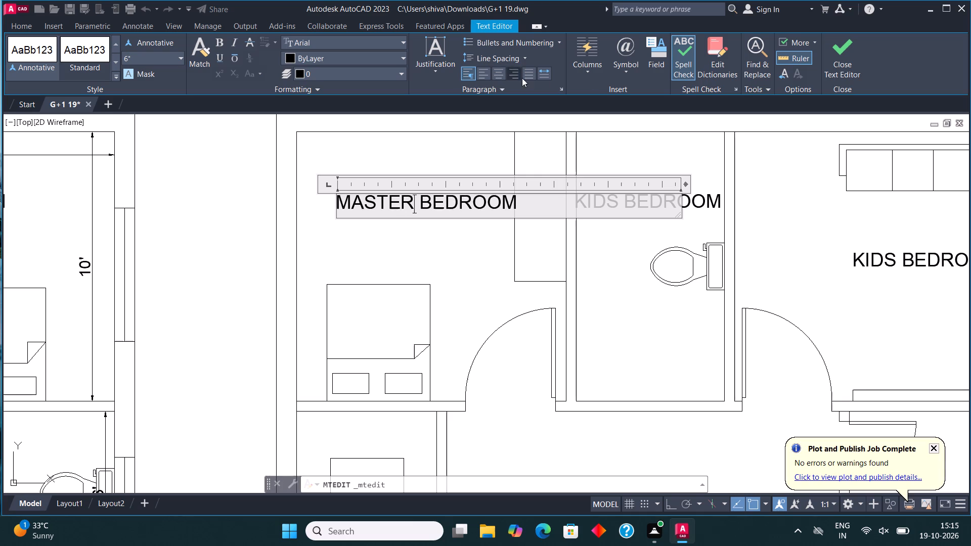
left_click(816, 58)
left_click(844, 44)
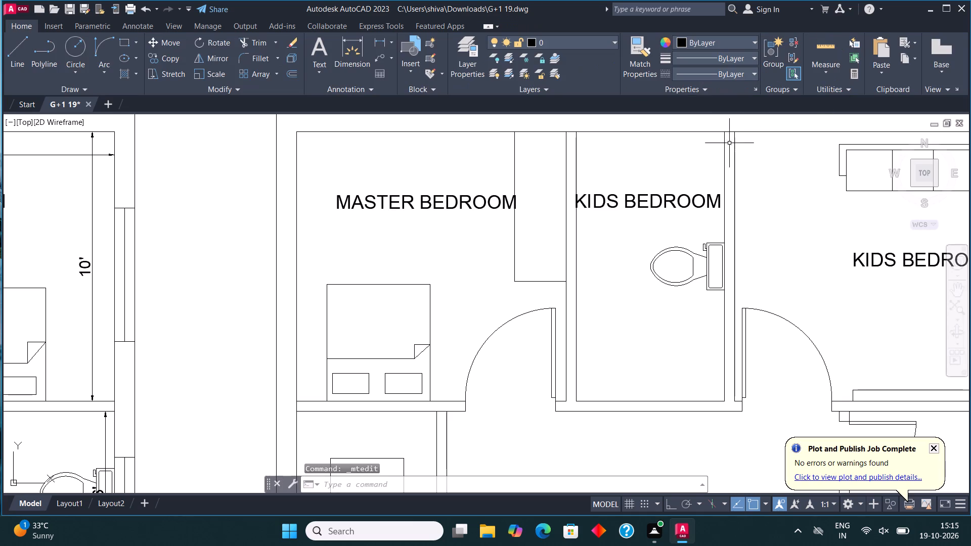
Change the label in the second floor's top toilet, beside the master bedroom, to TOILET.
scroll(664, 323, "down", 1)
scroll(701, 257, "down", 1)
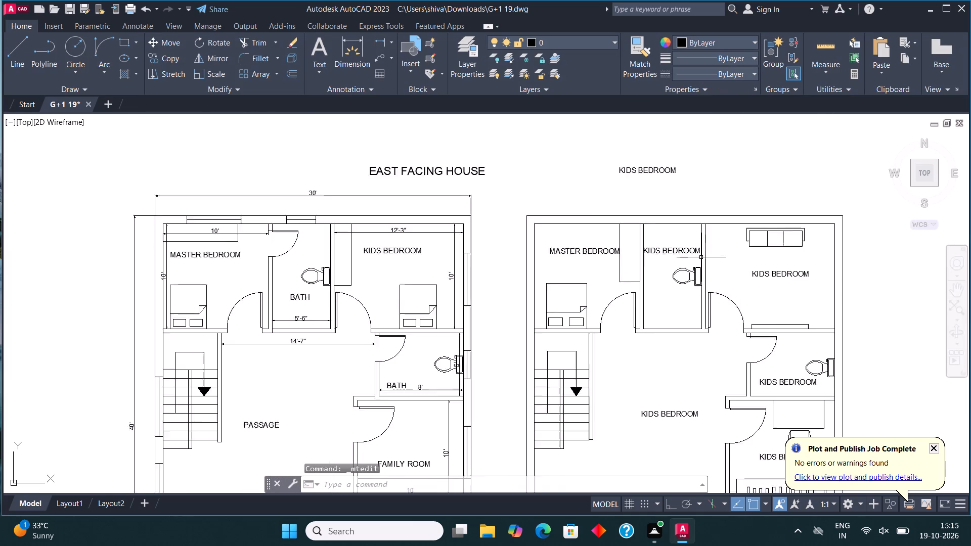
scroll(702, 259, "down", 1)
middle_click_drag(701, 261, 597, 268)
scroll(597, 268, "up", 2)
left_click(541, 250)
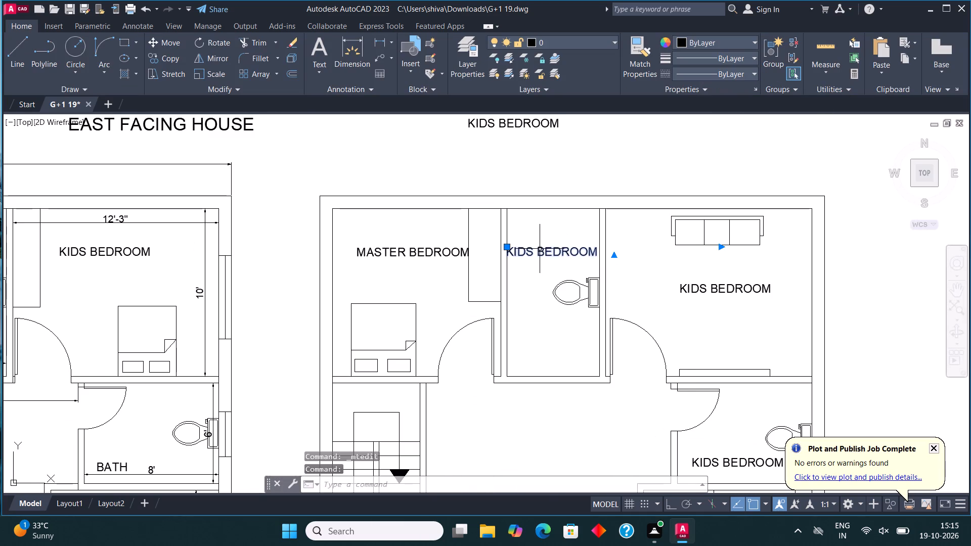
right_click_drag(540, 249, 545, 252)
left_click(582, 198)
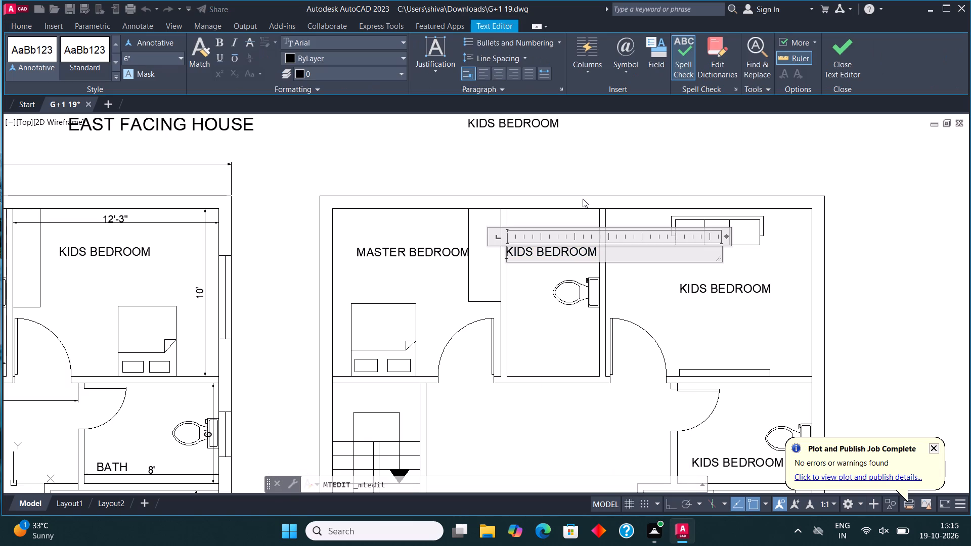
left_click(603, 259)
key("BackSpace")
key("BackSpace")
key("BackSpace")
key("BackSpace")
key("BackSpace")
key("BackSpace")
key("BackSpace")
key("BackSpace")
key("BackSpace")
key("BackSpace")
key("BackSpace")
key("BackSpace")
key("BackSpace")
key("BackSpace")
key("BackSpace")
key("BackSpace")
key("BackSpace")
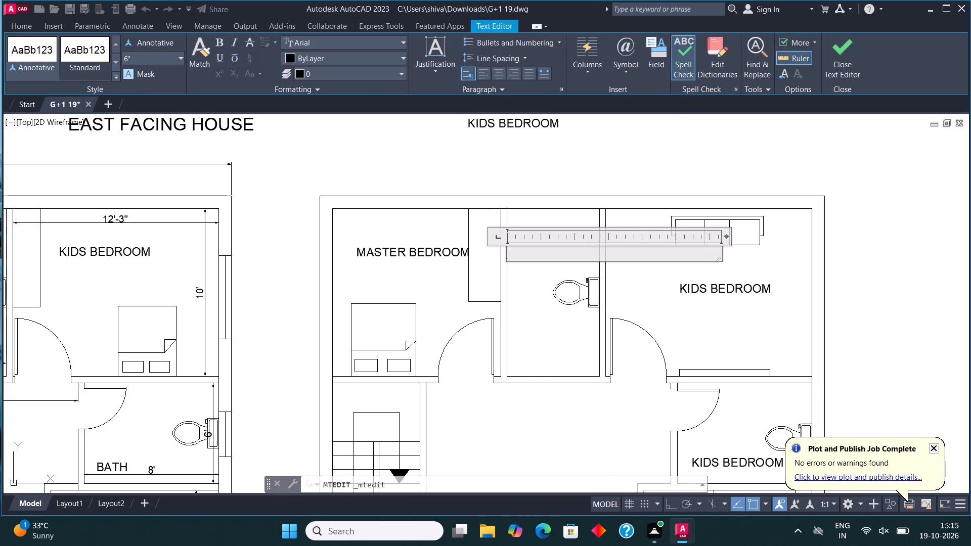
type("TOILET")
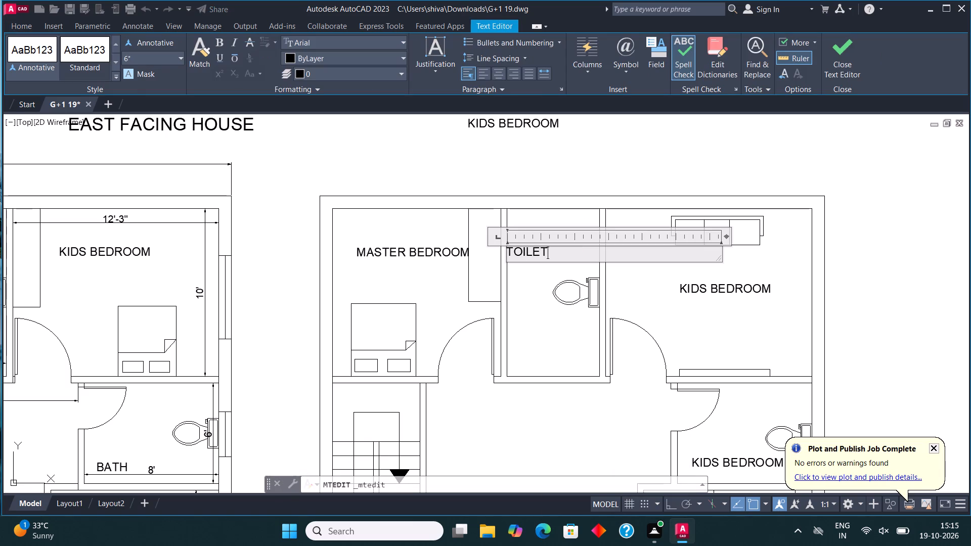
left_click_drag(829, 56, 829, 47)
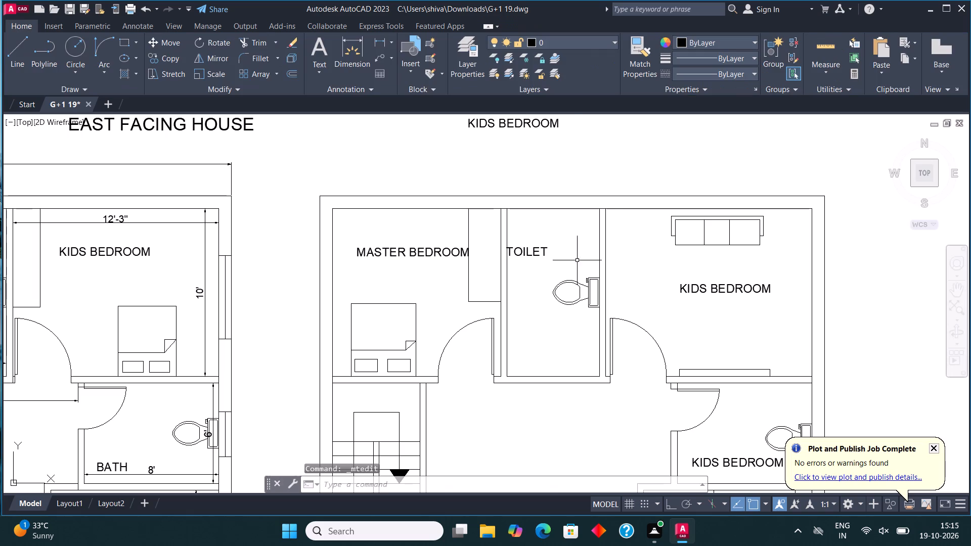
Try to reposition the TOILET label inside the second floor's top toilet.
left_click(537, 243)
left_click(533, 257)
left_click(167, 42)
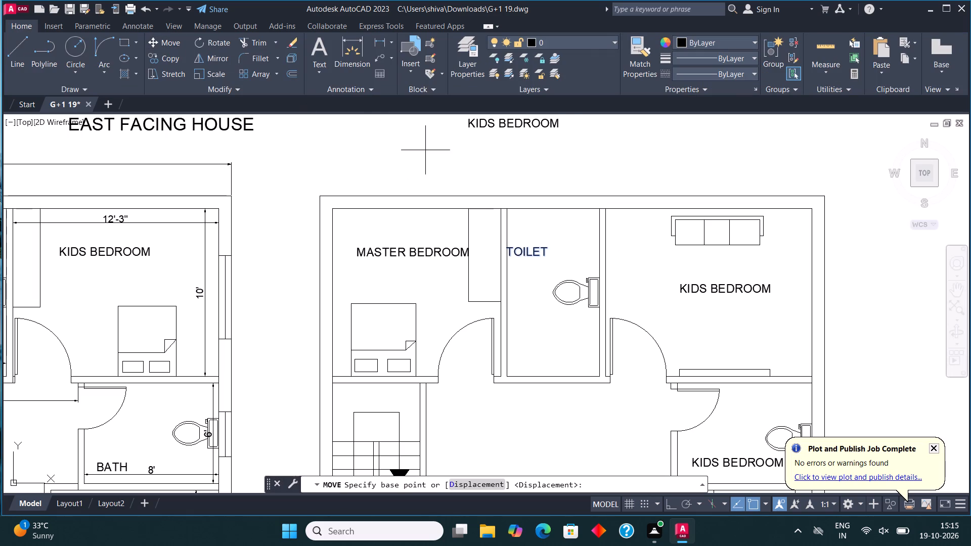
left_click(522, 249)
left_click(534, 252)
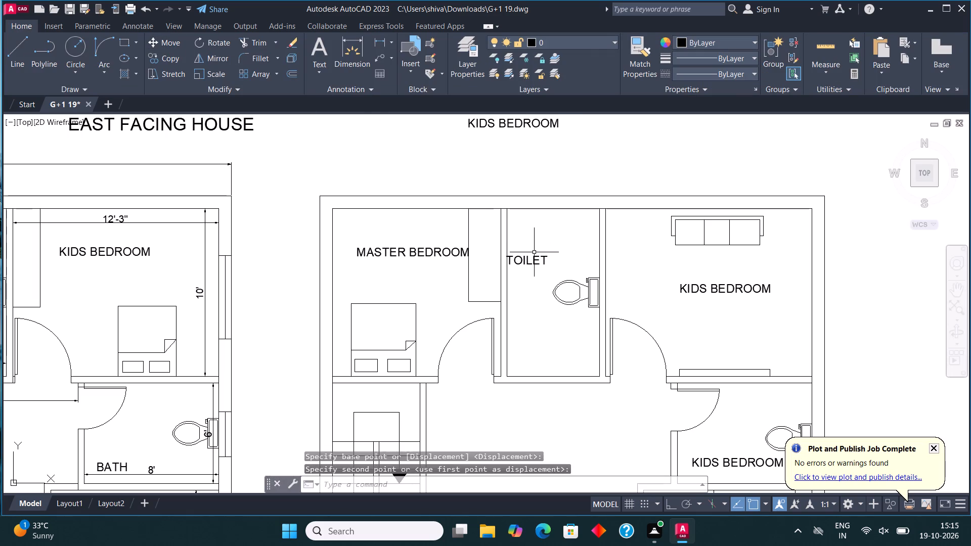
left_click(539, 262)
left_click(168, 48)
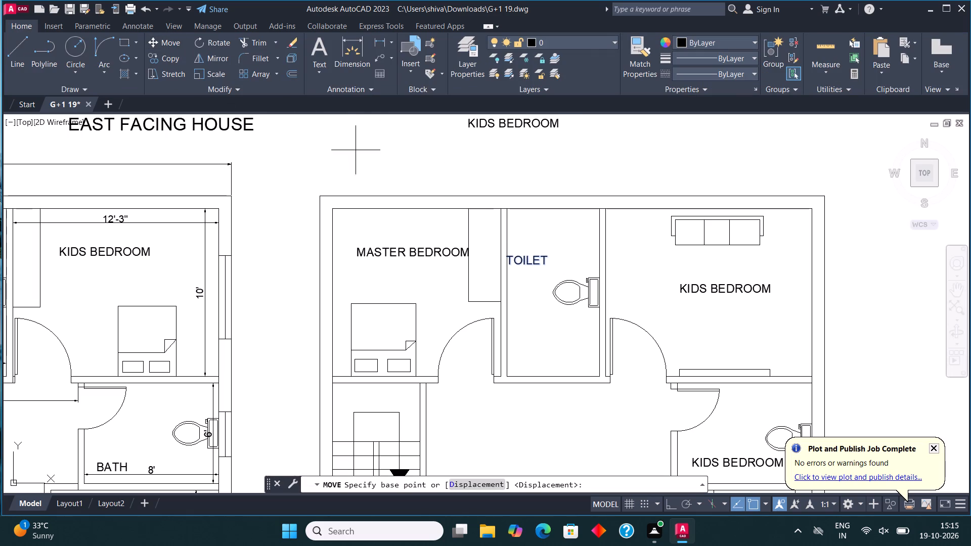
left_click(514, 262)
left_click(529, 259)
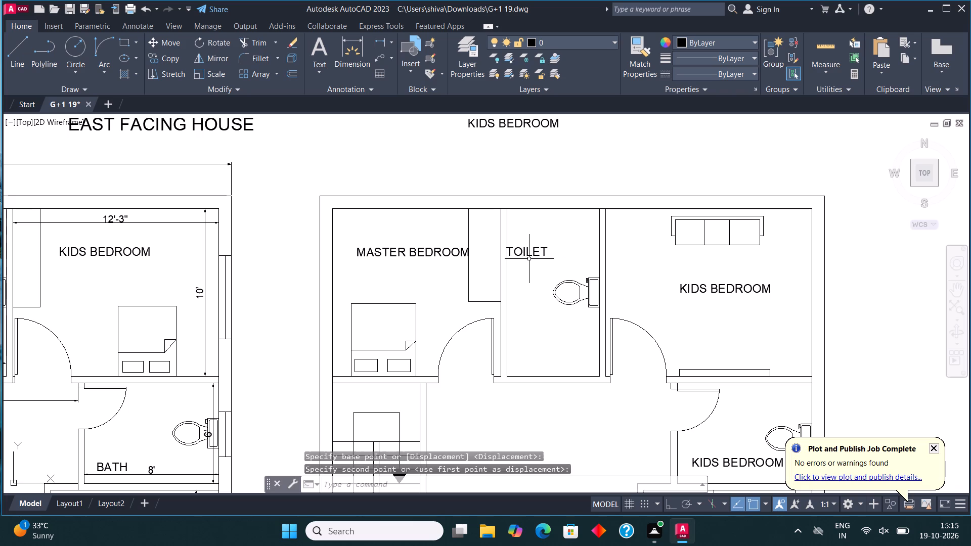
Move the TOILET label clear of the wall so it sits centrally above the WC in the second floor's top toilet.
left_click(532, 254)
scroll(533, 250, "down", 2)
scroll(651, 261, "up", 3)
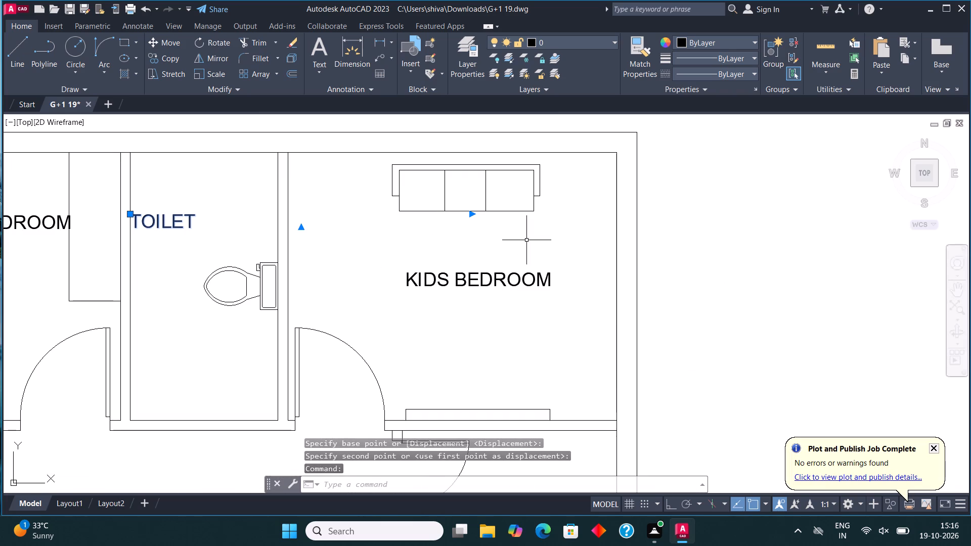
left_click(166, 43)
left_click_drag(157, 204, 161, 207)
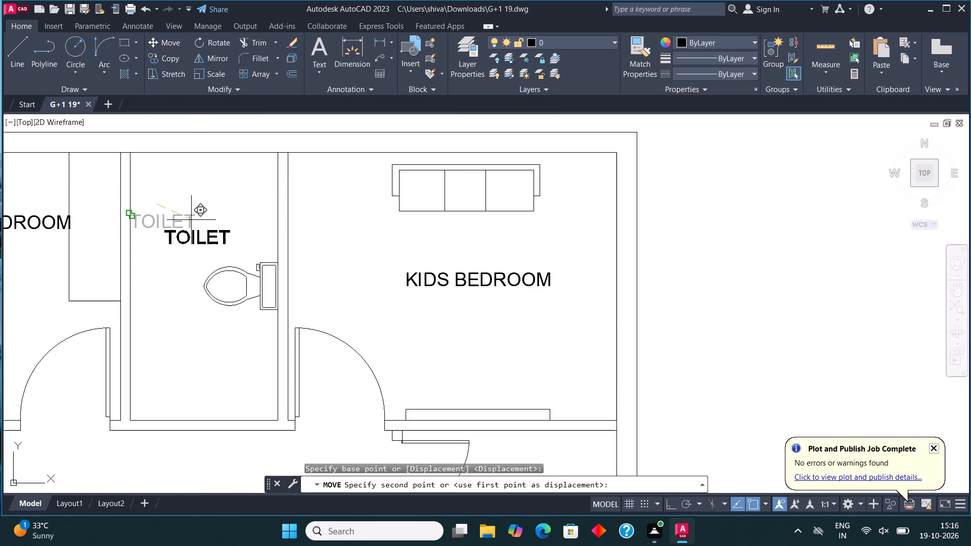
left_click(201, 213)
left_click_drag(166, 235, 164, 229)
left_click(153, 203)
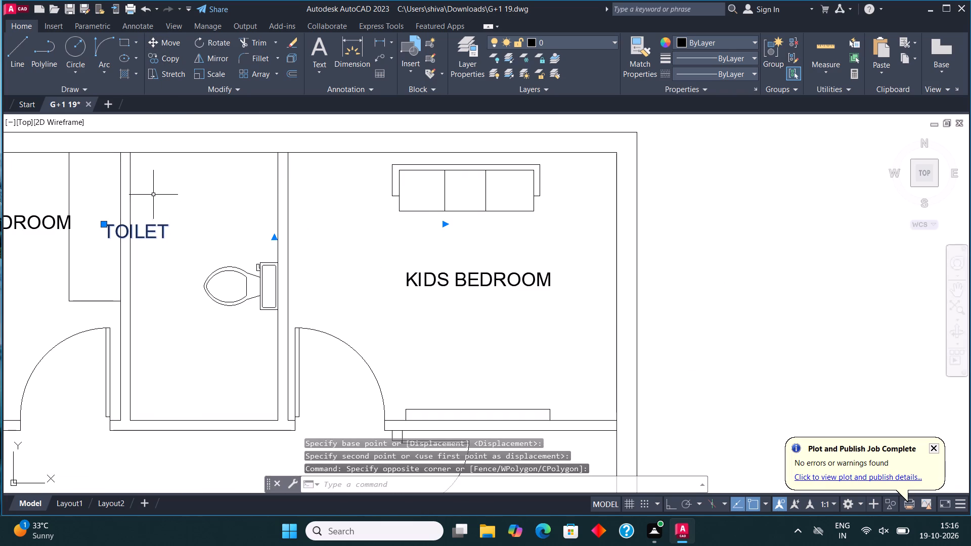
left_click(171, 44)
left_click_drag(139, 215, 143, 220)
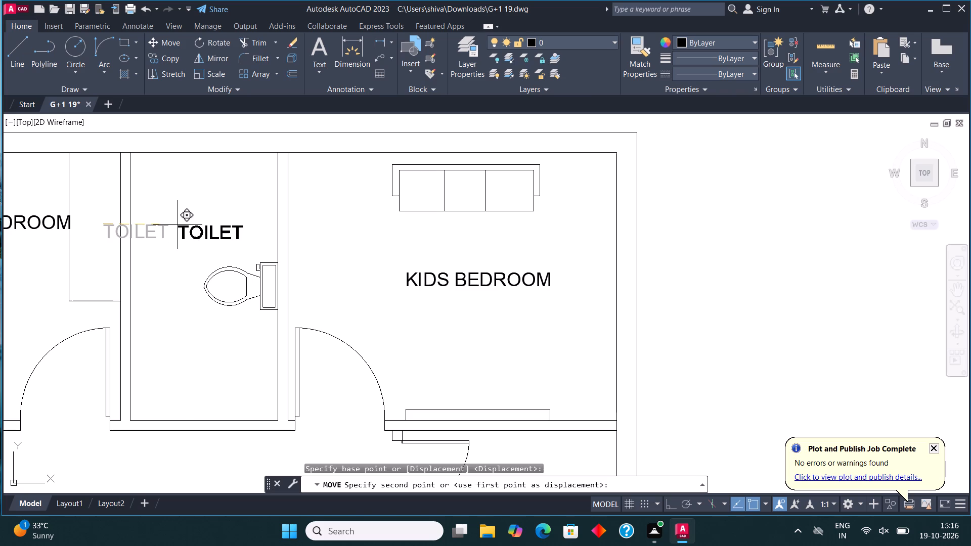
left_click(179, 227)
Change the KIDS BEDROOM label in the second floor's top-right room to FAMILY ROOM.
scroll(157, 210, "down", 3)
scroll(231, 218, "up", 2)
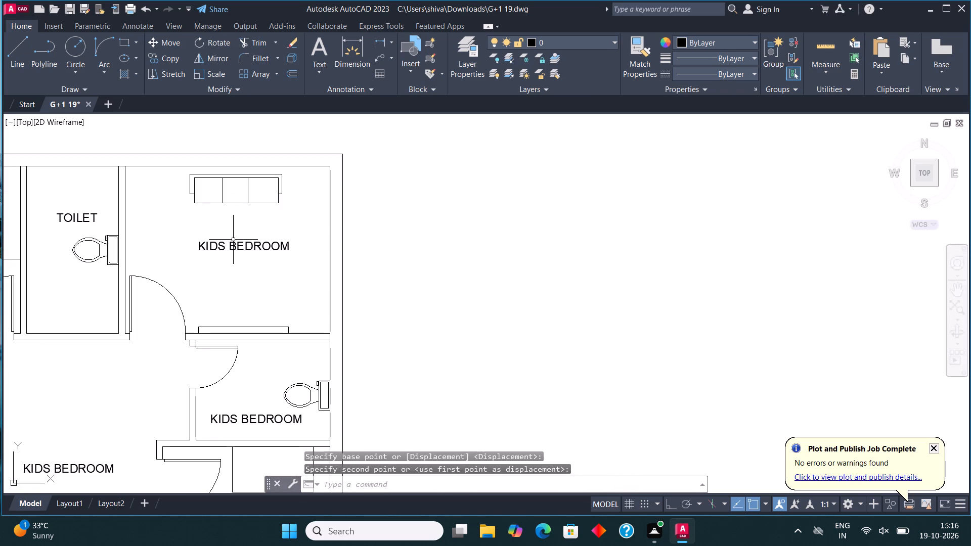
left_click(235, 246)
right_click(235, 247)
left_click(294, 201)
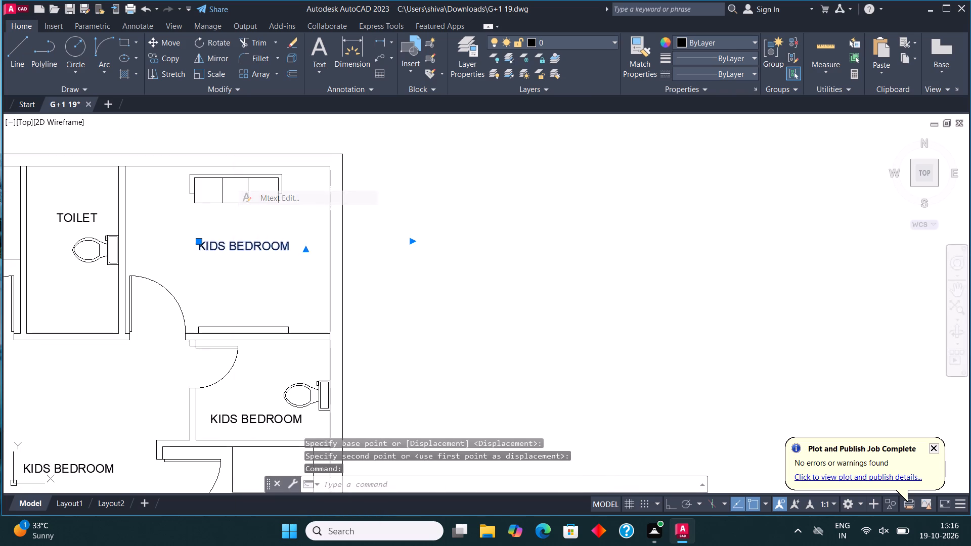
left_click(251, 244)
key("BackSpace")
key("BackSpace")
key("BackSpace")
key("BackSpace")
key("BackSpace")
key("BackSpace")
key("BackSpace")
key("BackSpace")
key("BackSpace")
key("BackSpace")
key("BackSpace")
key("BackSpace")
key("BackSpace")
key("BackSpace")
key("BackSpace")
key("BackSpace")
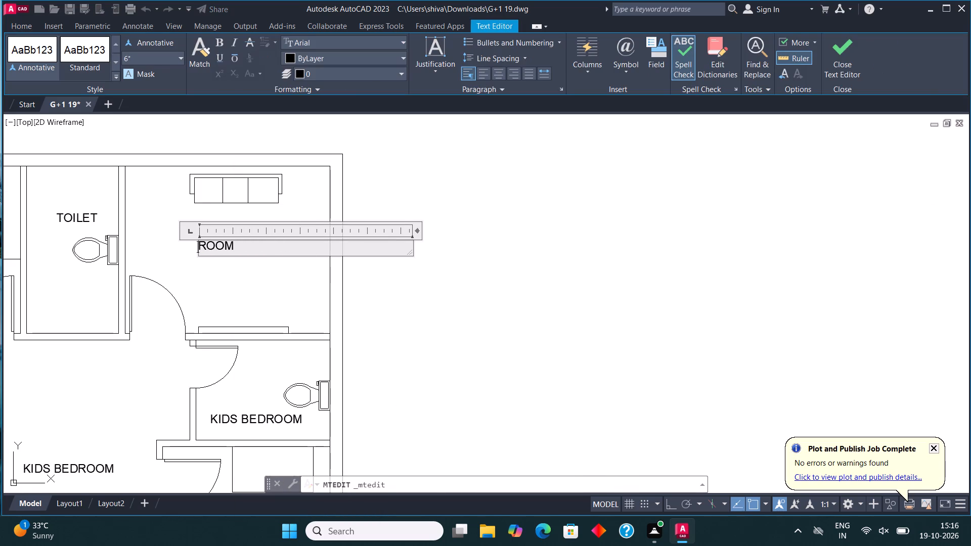
type("FAMILY")
key("space")
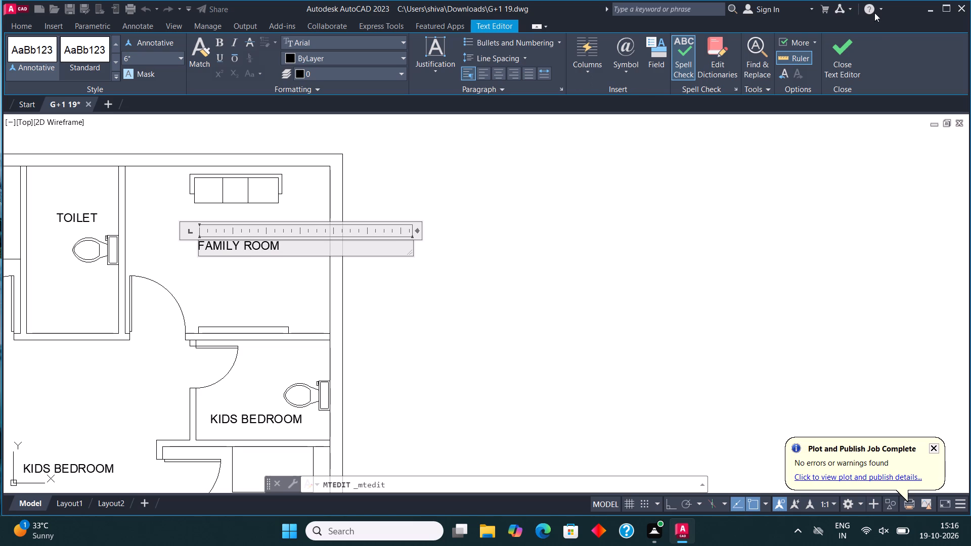
left_click(838, 44)
Change the KIDS BEDROOM label in the second floor's lower toilet, below the family room, to BATH.
scroll(481, 260, "down", 1)
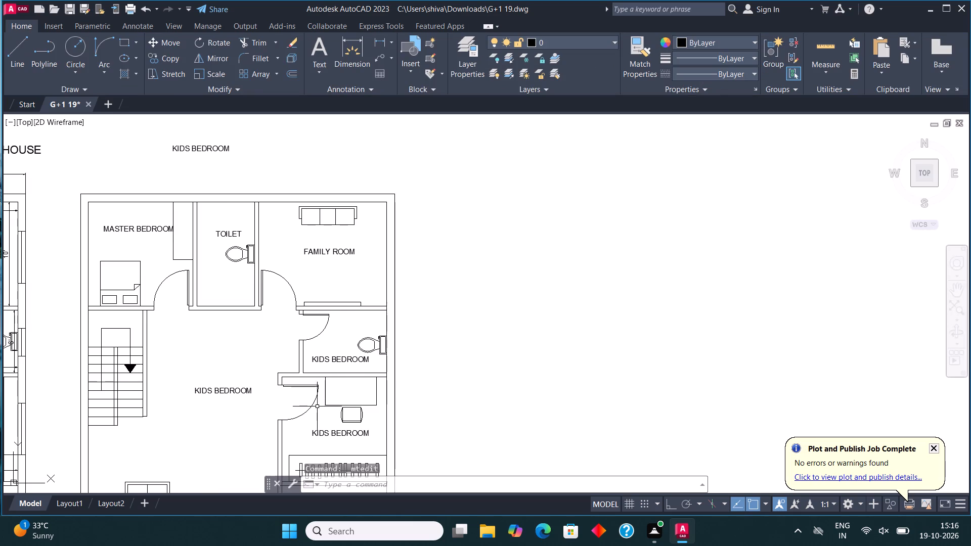
middle_click_drag(407, 265, 424, 208)
scroll(362, 299, "up", 1)
left_click(355, 307)
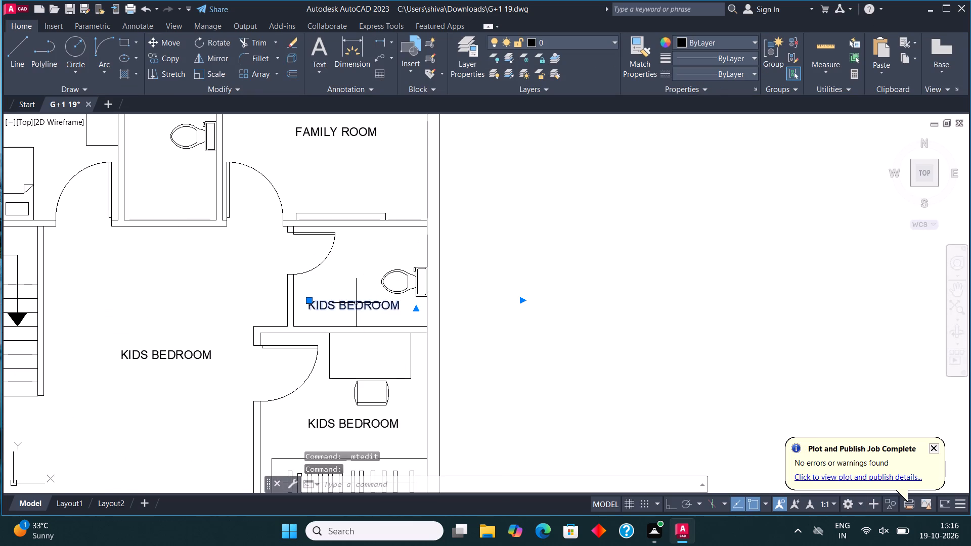
right_click(356, 303)
left_click(412, 198)
left_click(402, 301)
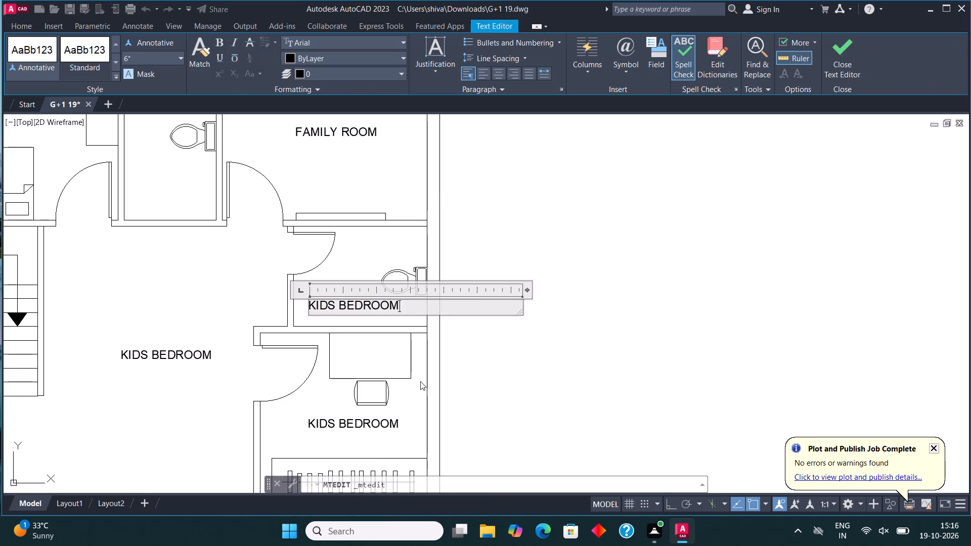
key("BackSpace")
key("BackSpace")
key("BackSpace")
key("BackSpace")
key("BackSpace")
key("BackSpace")
key("BackSpace")
key("BackSpace")
key("BackSpace")
key("BackSpace")
key("BackSpace")
key("BackSpace")
key("BackSpace")
key("BackSpace")
key("BackSpace")
key("BackSpace")
key("BackSpace")
key("BackSpace")
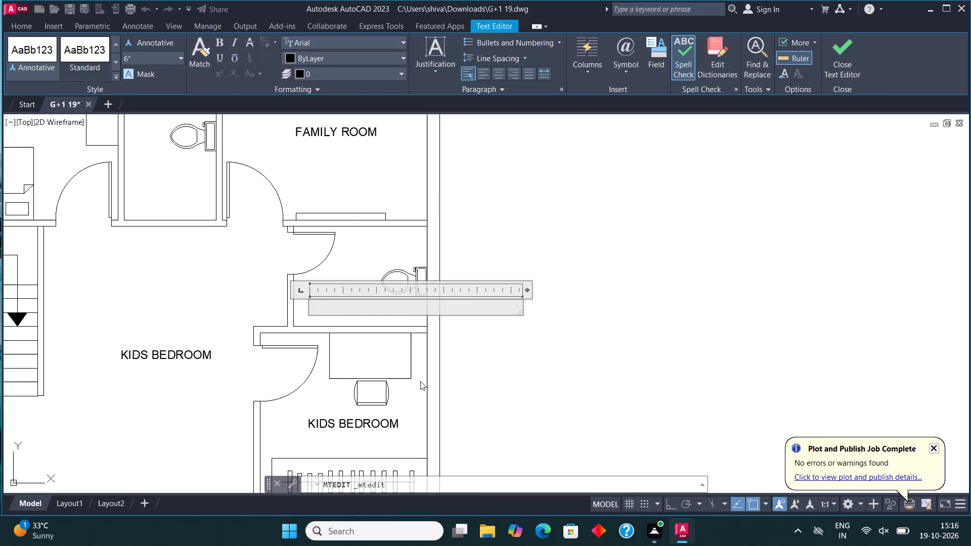
type("BATH")
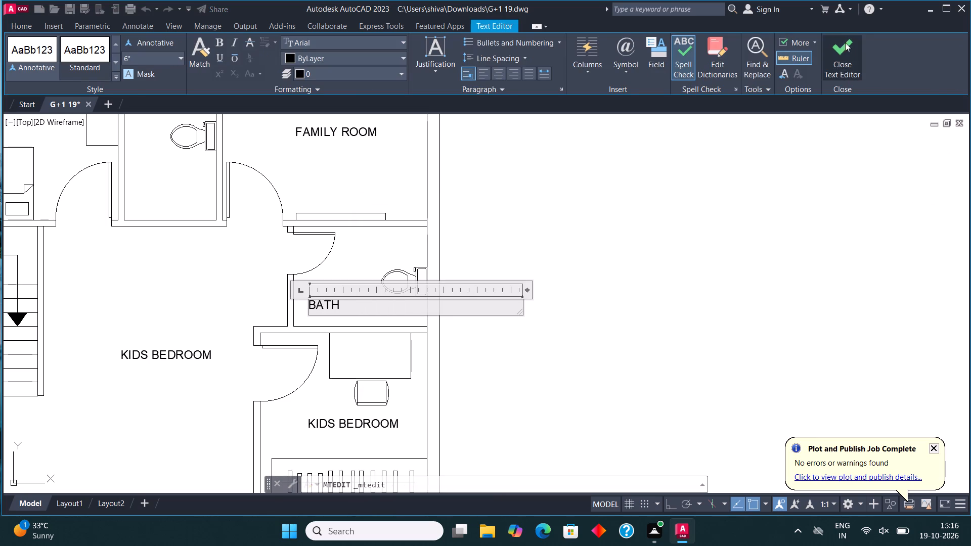
left_click(840, 54)
Change the KIDS BEDROOM label in the second floor's desk room, below the bath, to STUDY ROOM.
scroll(636, 265, "down", 1)
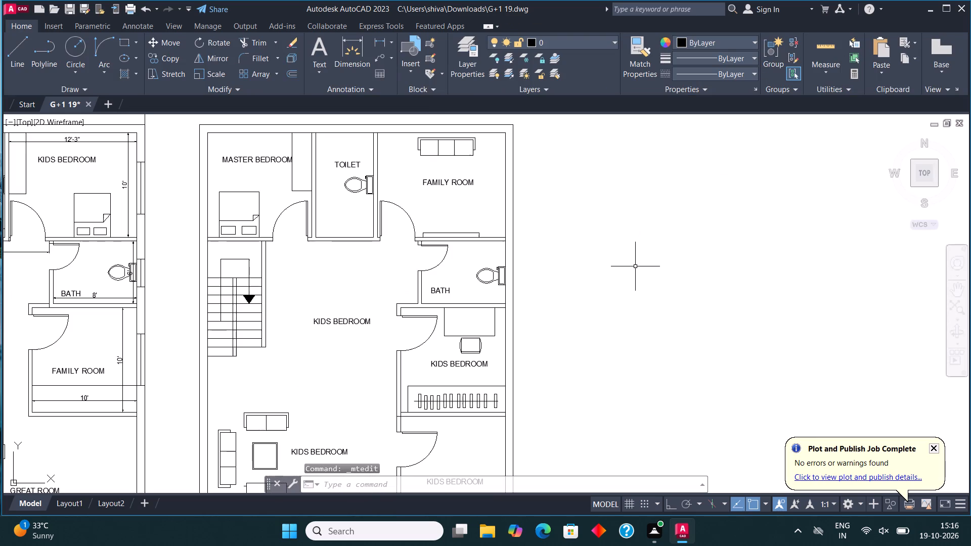
scroll(469, 346, "up", 2)
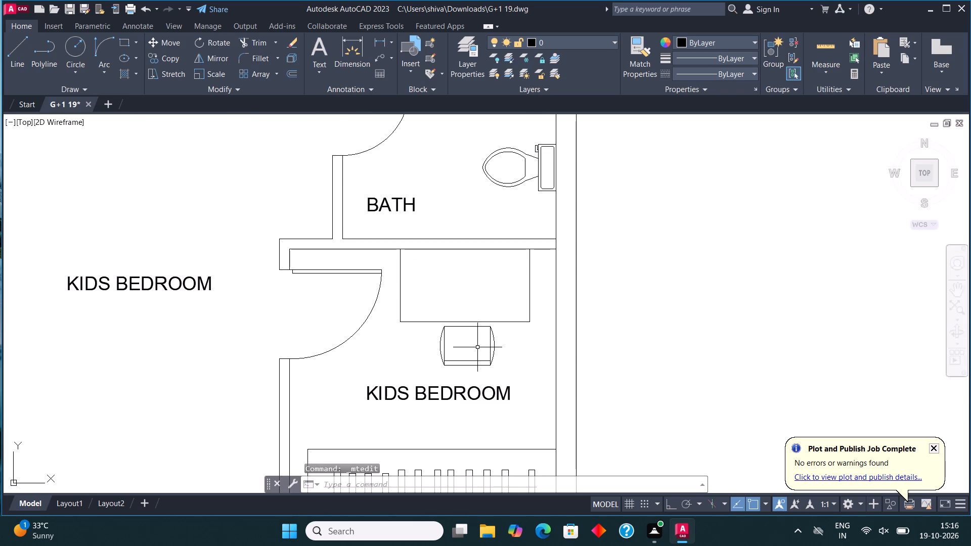
left_click(445, 395)
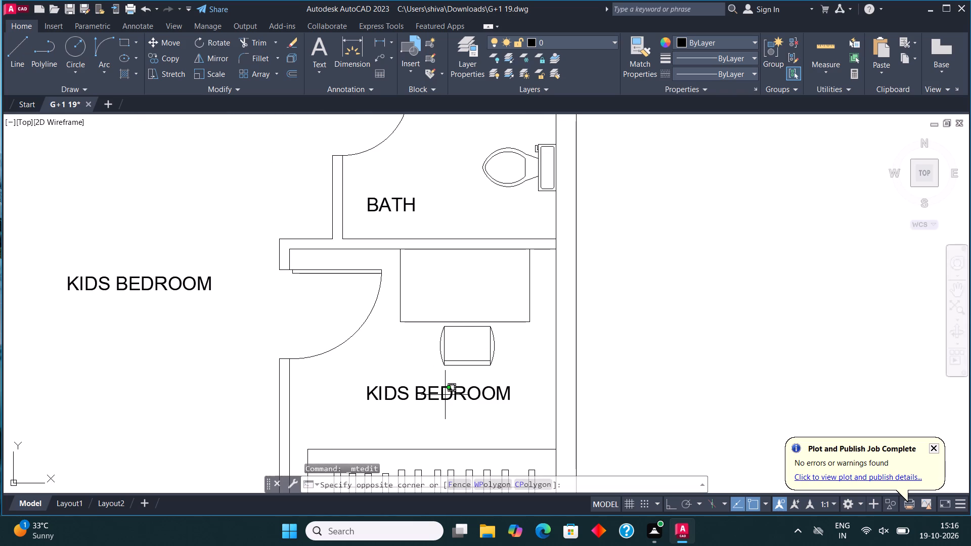
right_click(445, 395)
left_click(422, 402)
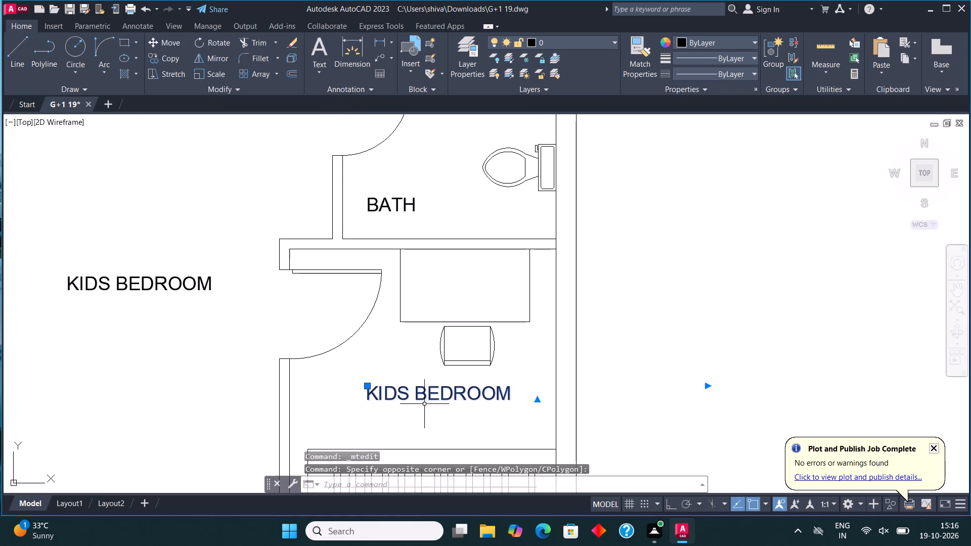
right_click(454, 397)
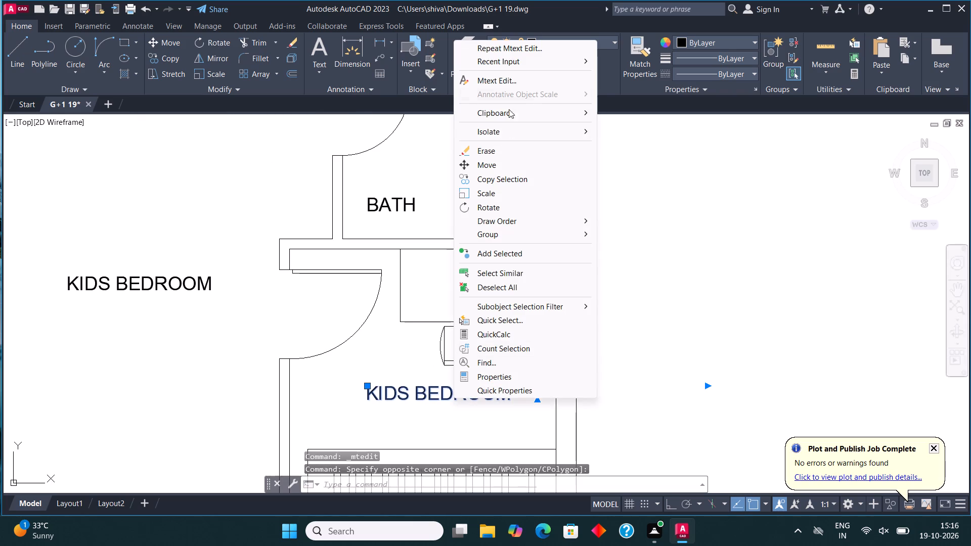
left_click(515, 84)
left_click(525, 398)
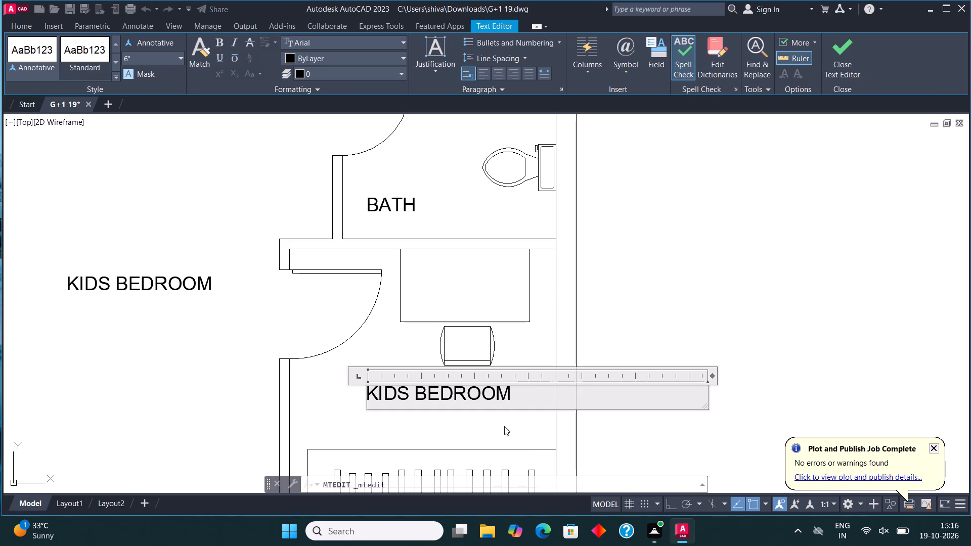
left_click_drag(451, 386, 455, 394)
key("BackSpace")
key("BackSpace")
key("BackSpace")
key("BackSpace")
key("BackSpace")
key("BackSpace")
key("BackSpace")
key("BackSpace")
key("BackSpace")
key("BackSpace")
key("BackSpace")
key("BackSpace")
key("BackSpace")
key("BackSpace")
key("BackSpace")
key("BackSpace")
key("BackSpace")
key("BackSpace")
key("BackSpace")
key("BackSpace")
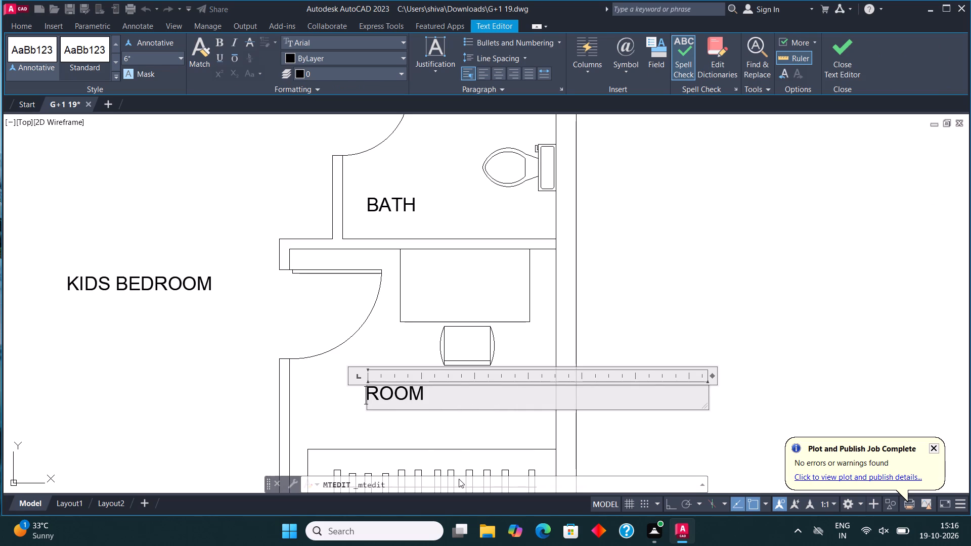
type("STU")
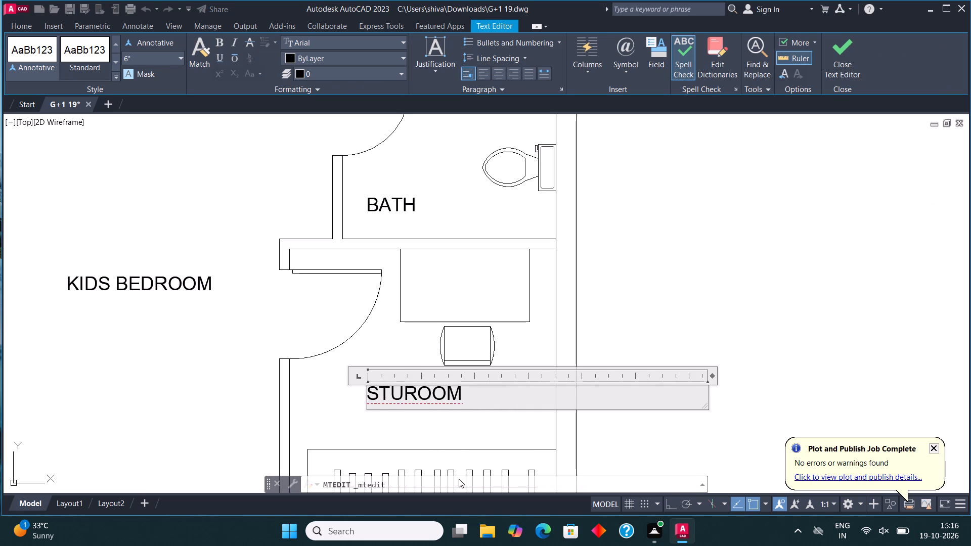
type("DY")
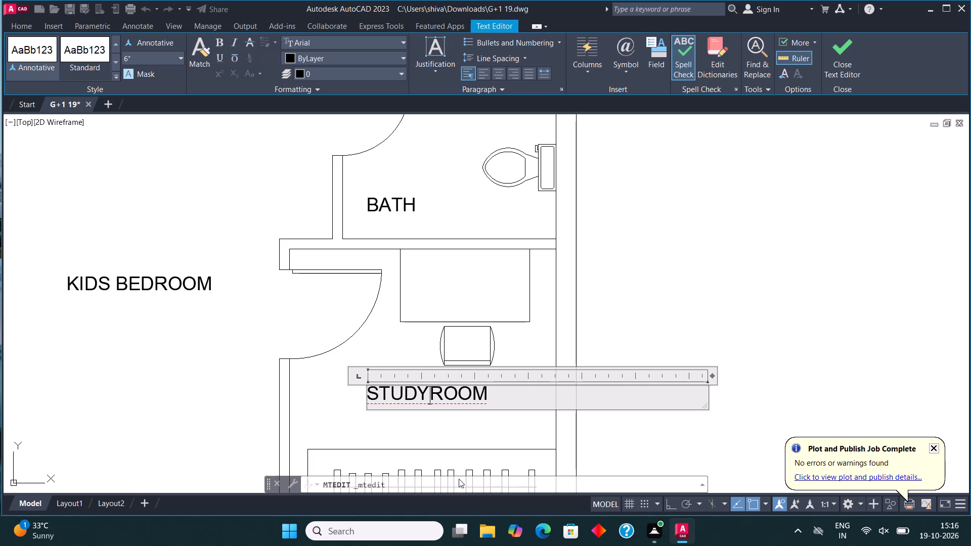
key("space")
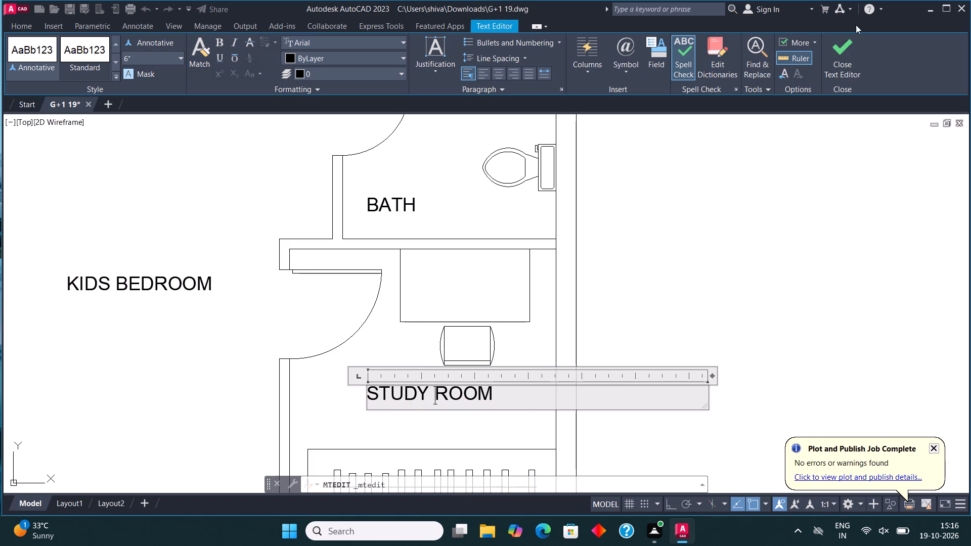
left_click(835, 55)
Change the KIDS BEDROOM label in the second floor's bottom-right room to SUN ROOM.
scroll(630, 271, "down", 2)
middle_click_drag(594, 292, 569, 254)
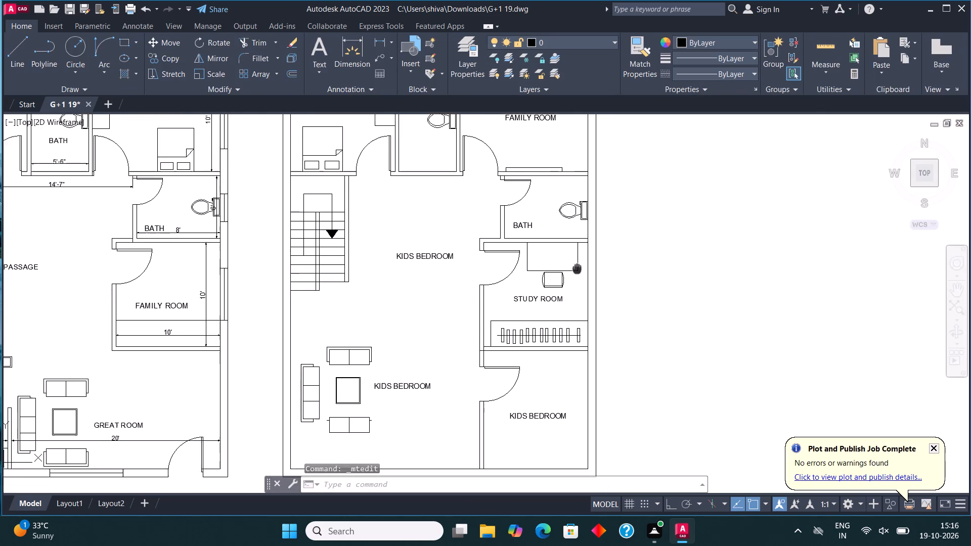
middle_click_drag(569, 254, 564, 247)
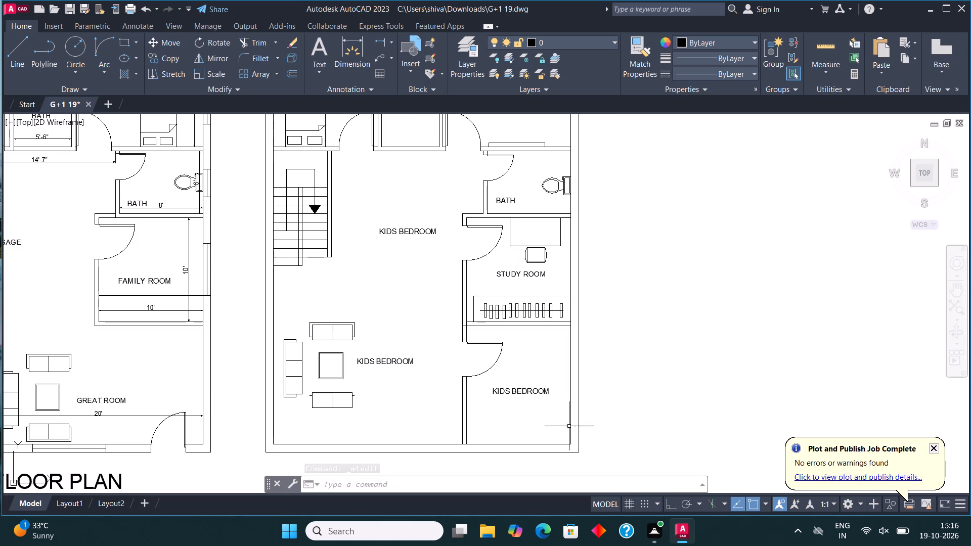
scroll(557, 405, "up", 2)
left_click(447, 368)
right_click(448, 368)
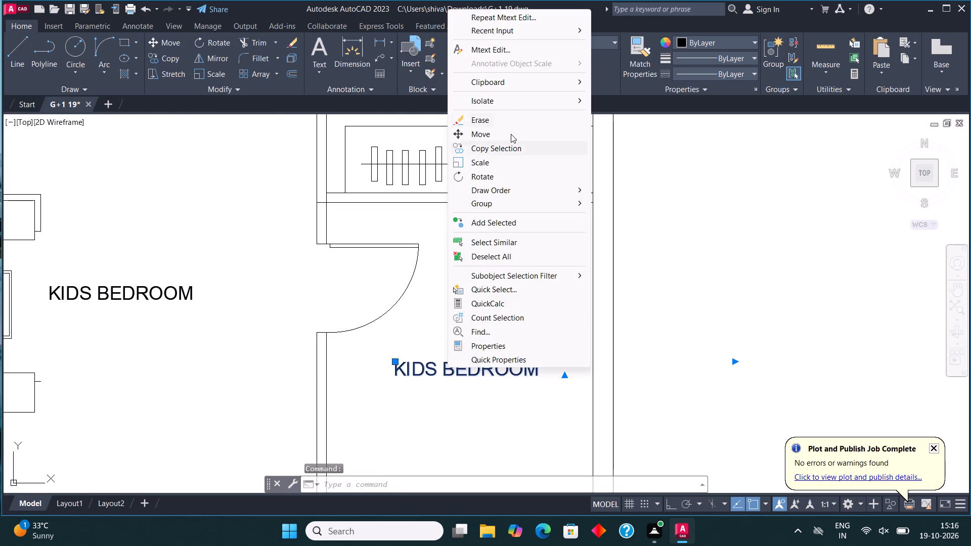
left_click(511, 48)
left_click(479, 368)
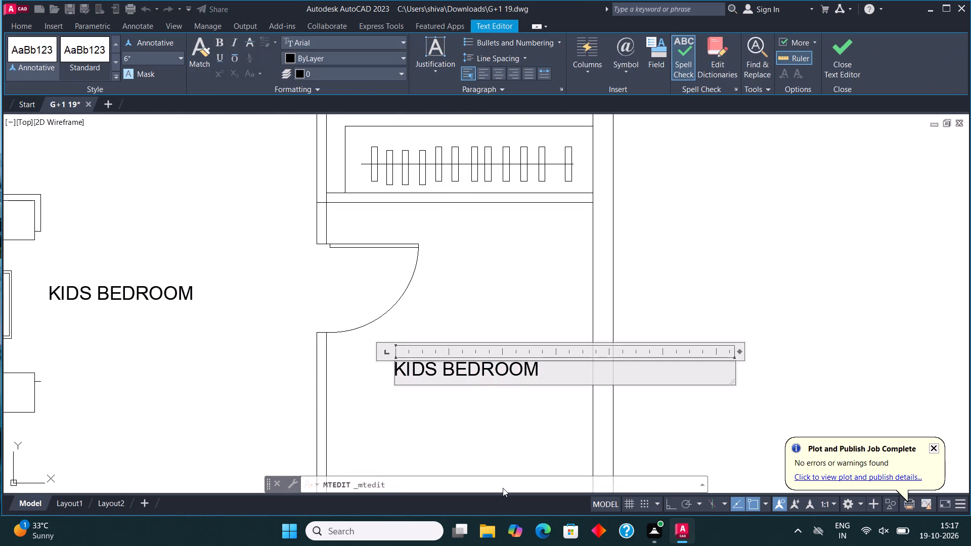
key("BackSpace")
key("BackSpace")
key("BackSpace")
key("BackSpace")
key("BackSpace")
key("BackSpace")
key("BackSpace")
key("BackSpace")
key("BackSpace")
key("BackSpace")
key("BackSpace")
key("BackSpace")
key("BackSpace")
key("BackSpace")
key("BackSpace")
key("BackSpace")
type("SUN")
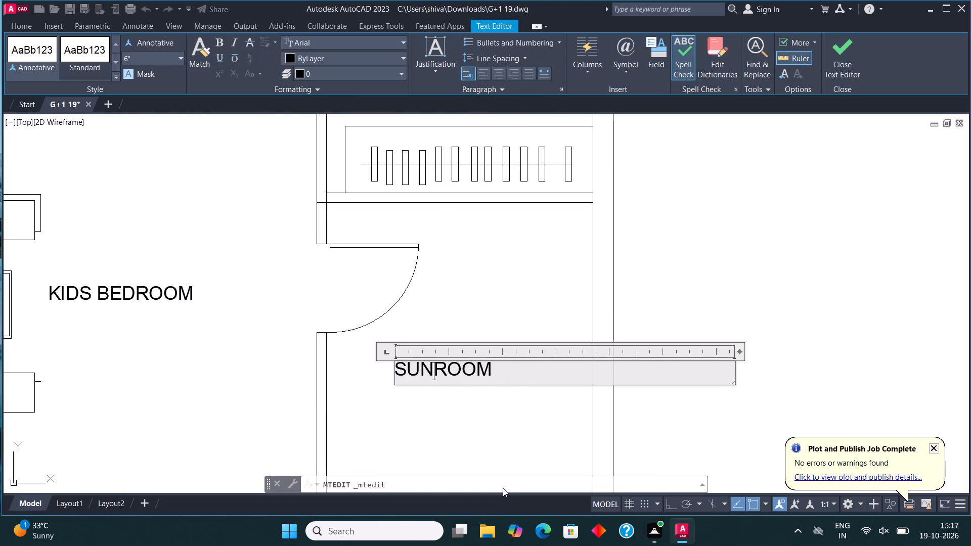
key("space")
left_click(823, 54)
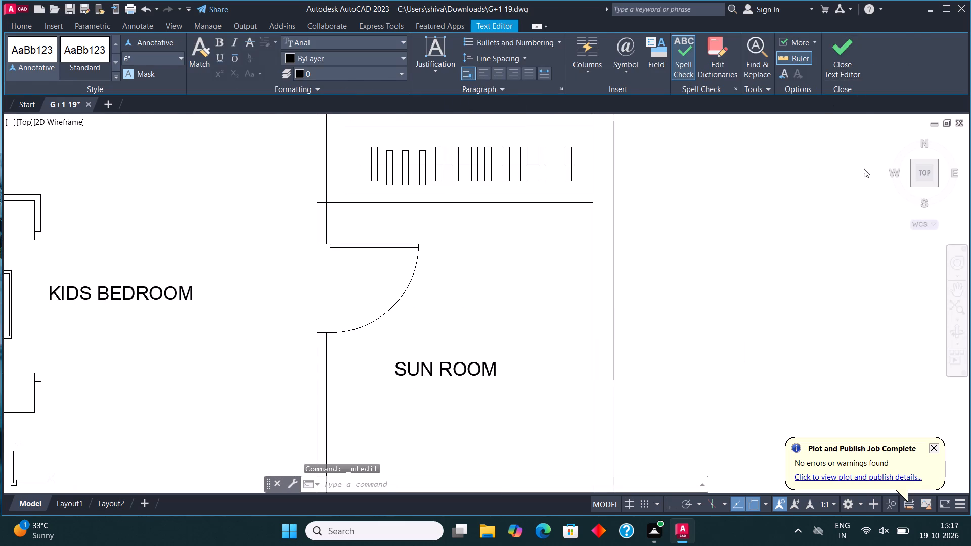
Change the KIDS BEDROOM label beside the second floor's sofa set to GREAT ROOM.
scroll(875, 283, "down", 2)
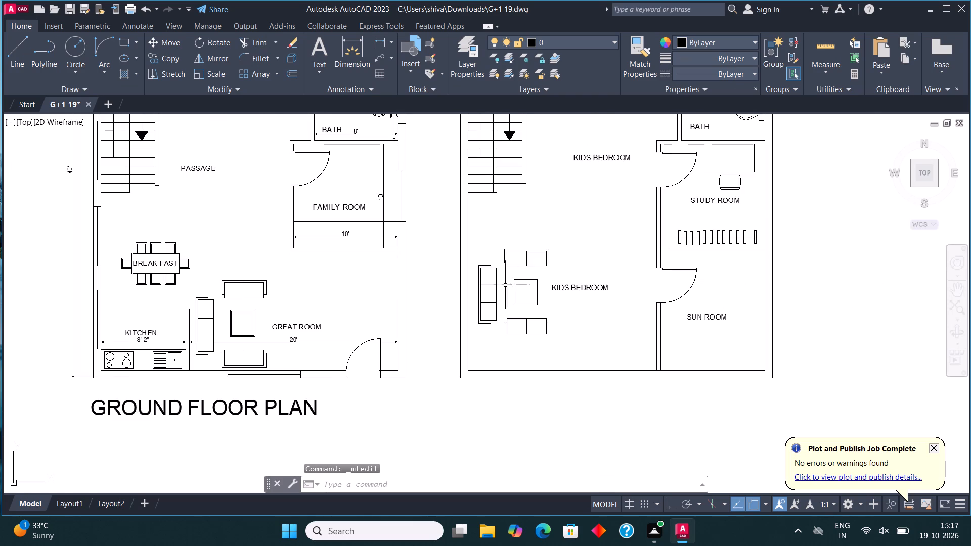
scroll(604, 277, "up", 3)
left_click(553, 313)
right_click(552, 313)
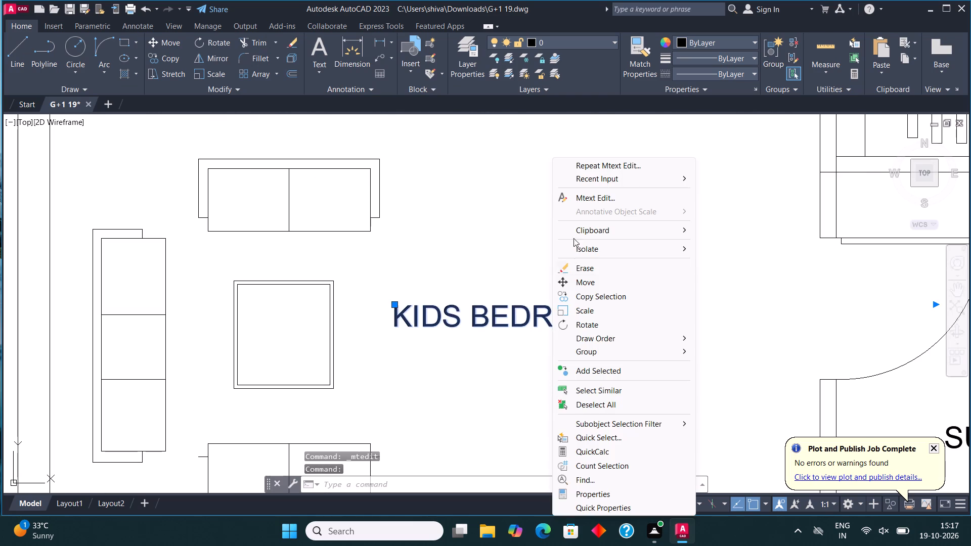
left_click(592, 198)
left_click(535, 323)
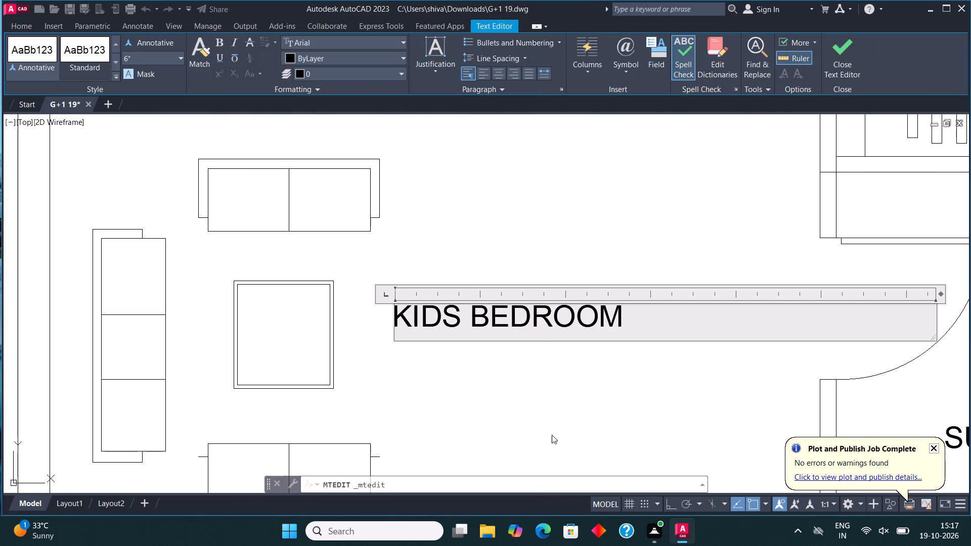
key("BackSpace")
key("BackSpace")
key("BackSpace")
key("BackSpace")
key("BackSpace")
key("BackSpace")
key("BackSpace")
key("BackSpace")
key("BackSpace")
key("BackSpace")
key("BackSpace")
key("BackSpace")
key("BackSpace")
key("BackSpace")
key("BackSpace")
key("BackSpace")
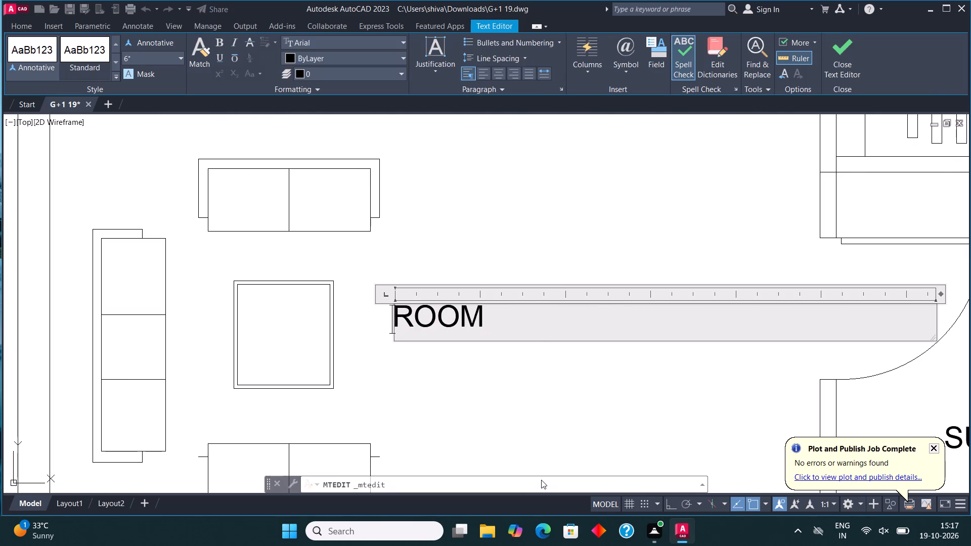
key("g")
type("REAT")
key("space")
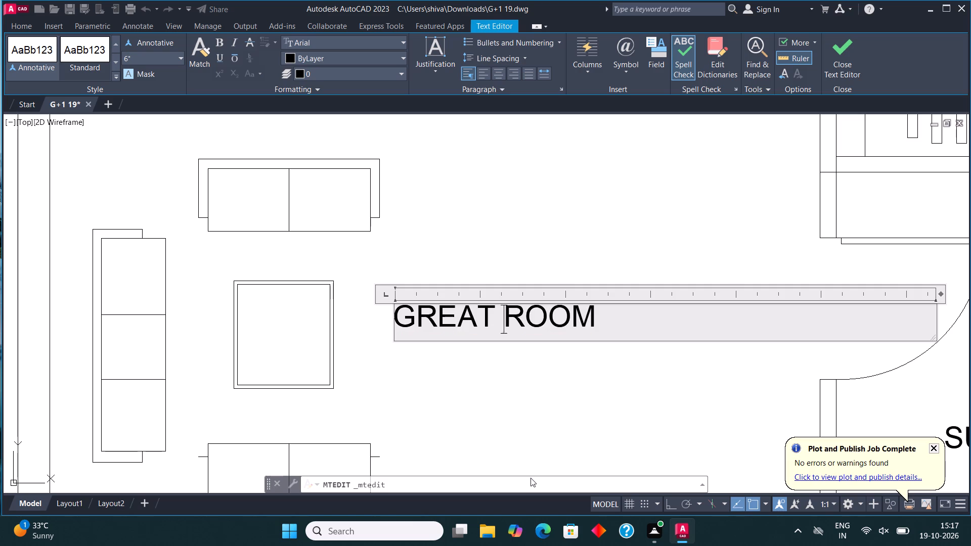
left_click(827, 44)
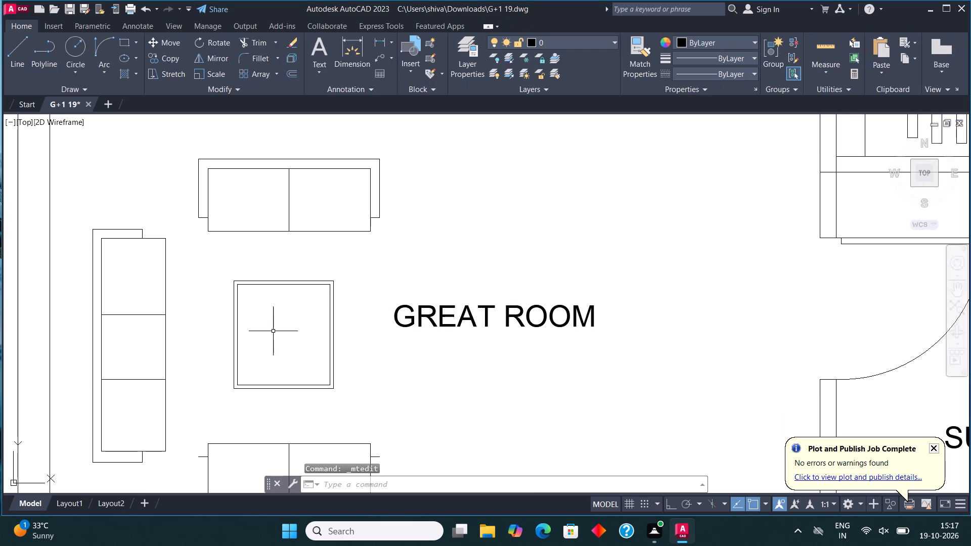
Change the KIDS BEDROOM label between the second floor's staircase and study room to PASSAGE.
scroll(321, 382, "down", 3)
scroll(417, 263, "up", 2)
left_click(417, 263)
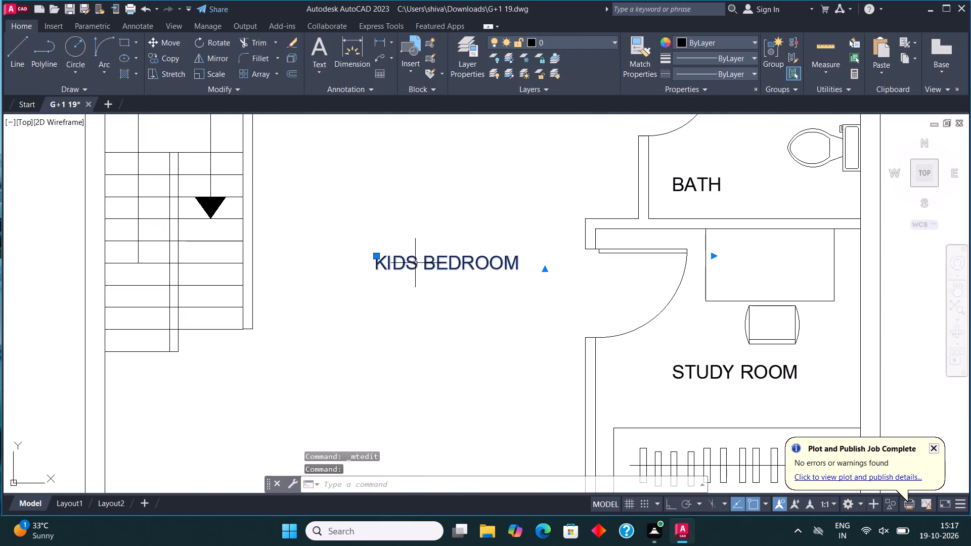
right_click(415, 263)
left_click(476, 199)
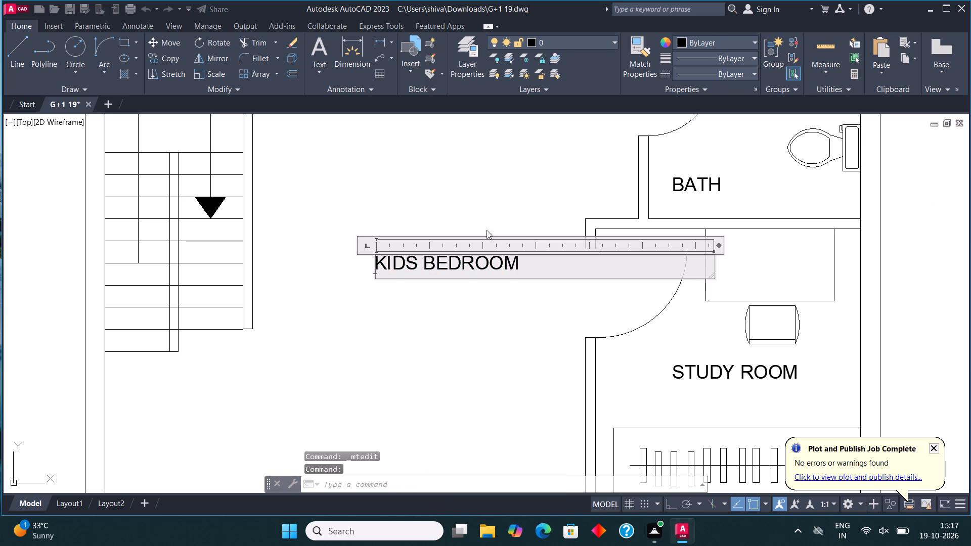
left_click(526, 263)
key("BackSpace")
key("BackSpace")
key("BackSpace")
key("BackSpace")
key("BackSpace")
key("BackSpace")
key("BackSpace")
key("BackSpace")
key("BackSpace")
key("BackSpace")
key("BackSpace")
key("BackSpace")
key("BackSpace")
key("BackSpace")
key("BackSpace")
key("BackSpace")
key("BackSpace")
key("BackSpace")
key("BackSpace")
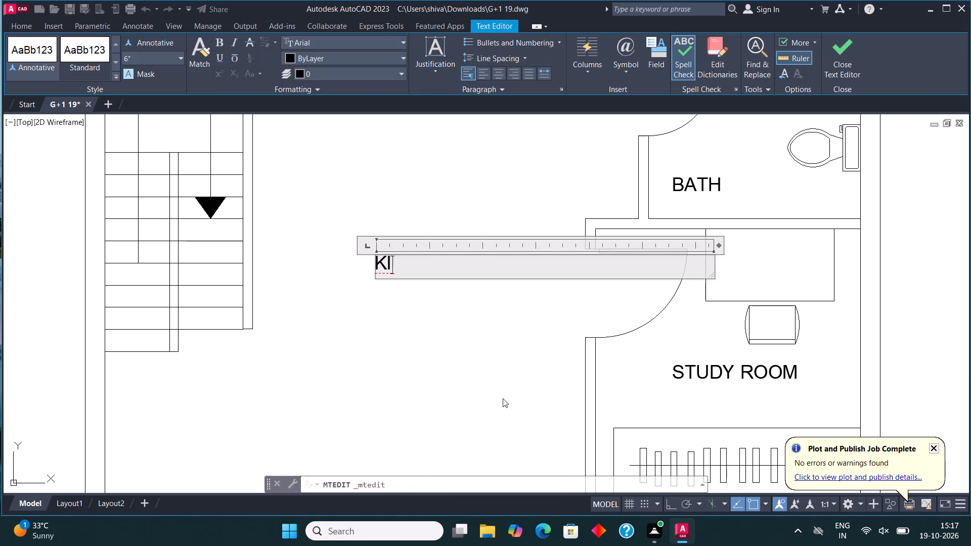
type("PASSAGE")
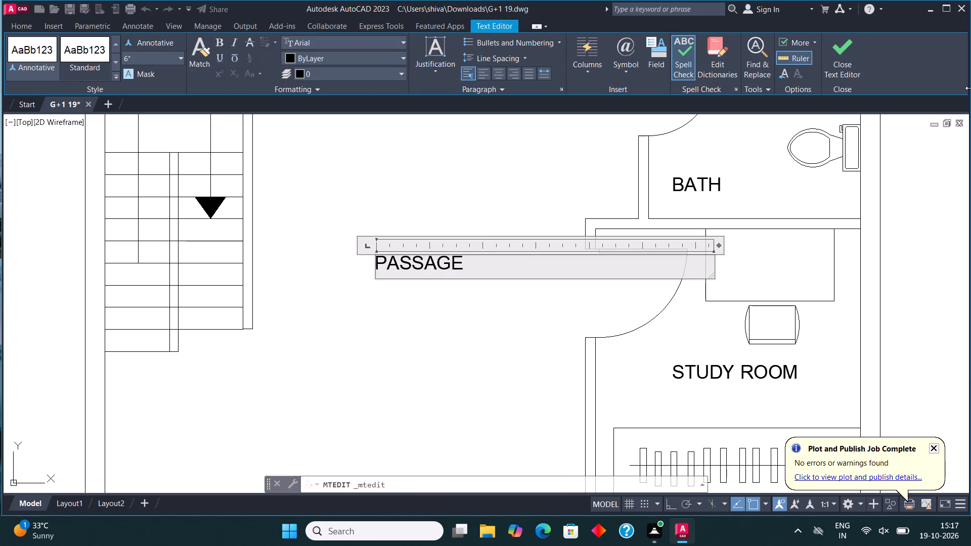
left_click(840, 61)
Copy the second floor's PASSAGE label onto the lower treads of the adjacent staircase.
scroll(504, 404, "down", 2)
middle_click_drag(476, 346, 467, 341)
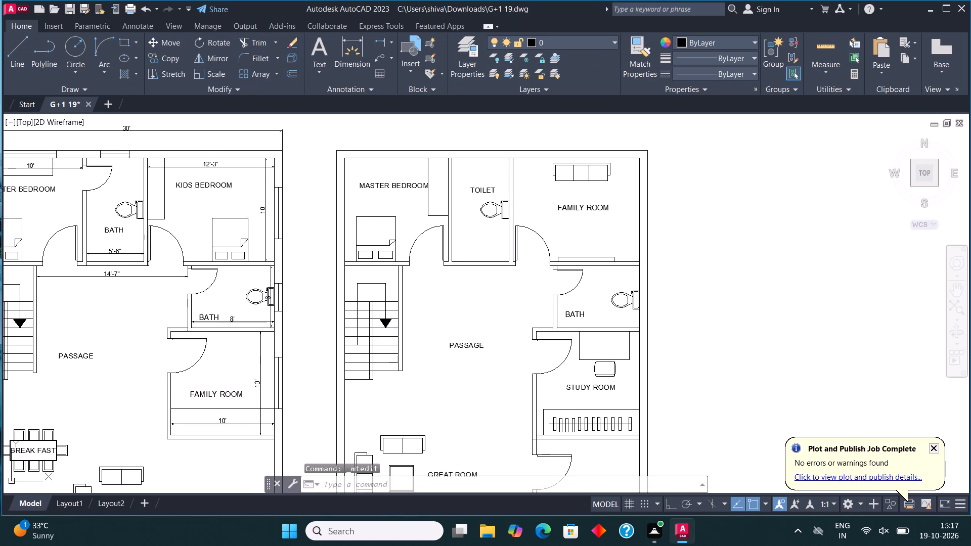
middle_click_drag(467, 341, 461, 338)
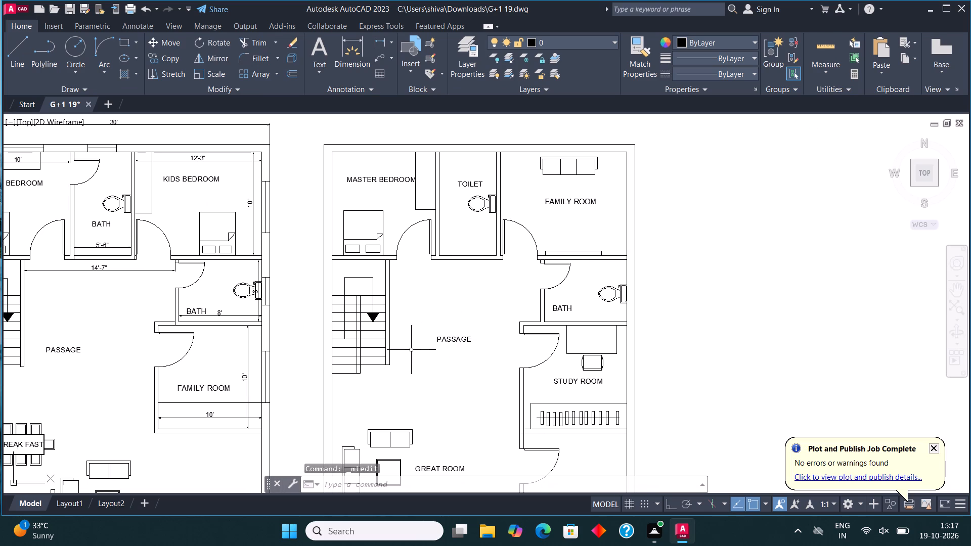
middle_click_drag(406, 352, 514, 323)
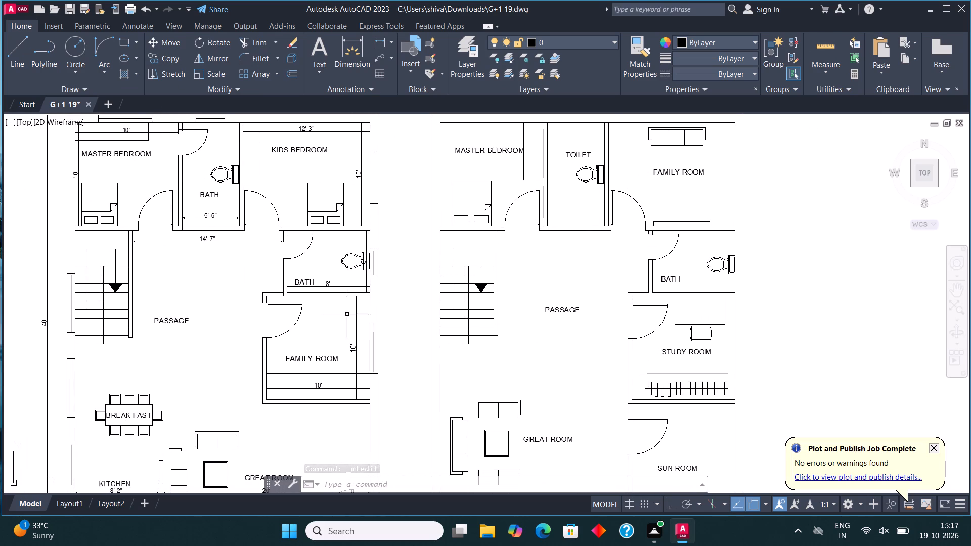
scroll(611, 318, "up", 1)
left_click(536, 302)
left_click(160, 61)
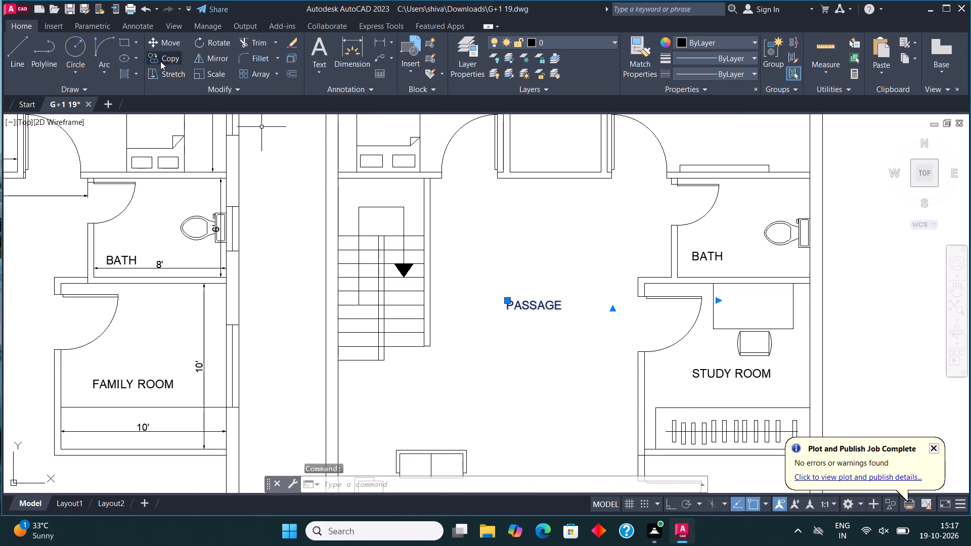
left_click(555, 315)
scroll(391, 371, "up", 2)
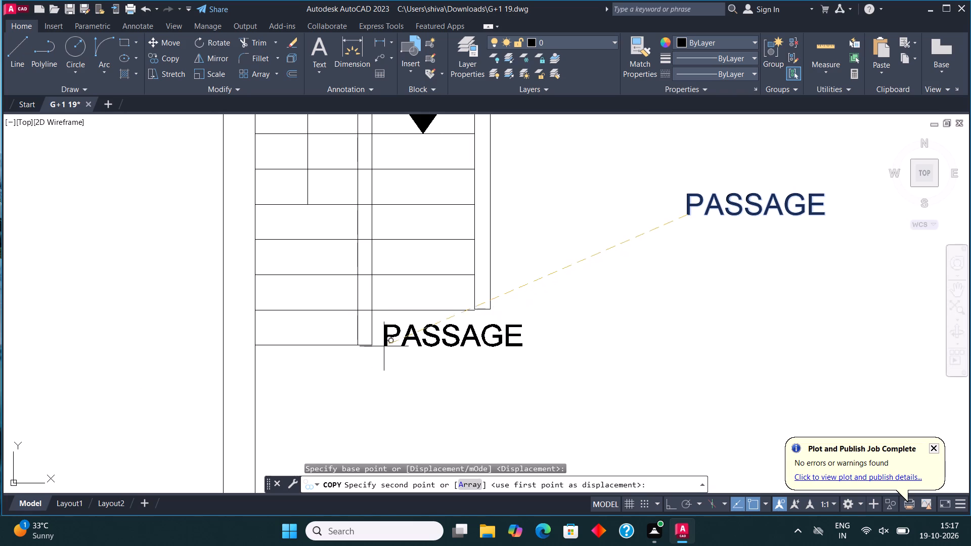
left_click(246, 230)
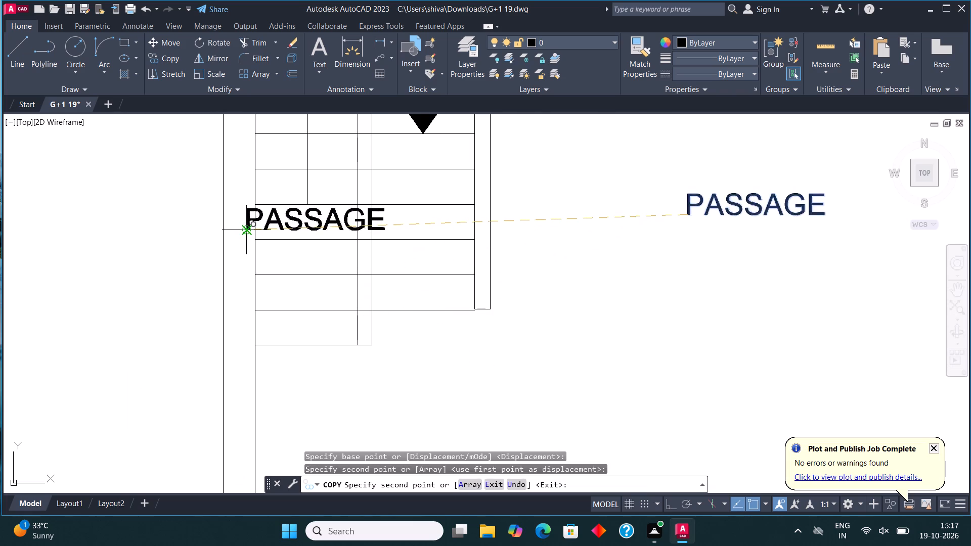
middle_click_drag(256, 238, 300, 325)
key("grave")
key("Escape")
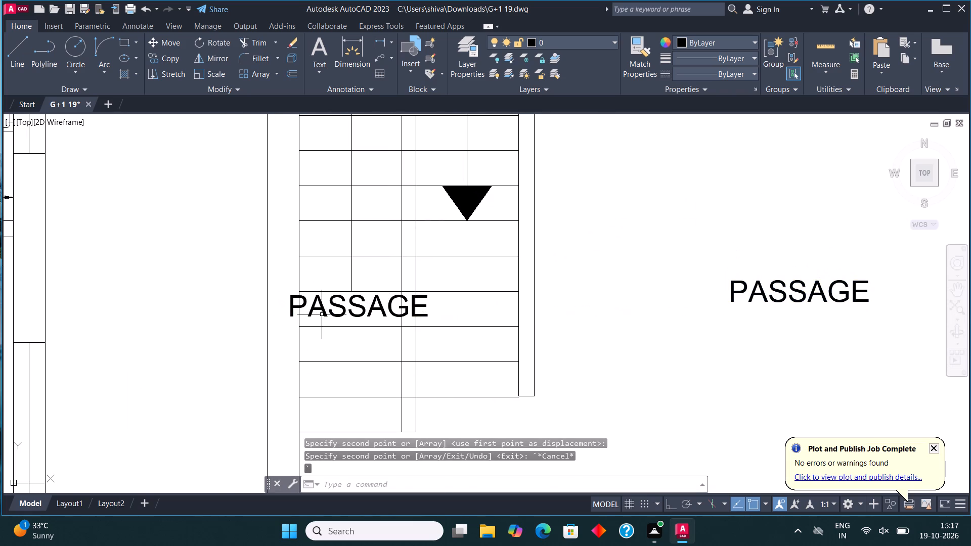
Change the copied PASSAGE label on the second floor's staircase to UP.
left_click(325, 303)
left_click(318, 308)
right_click(317, 308)
left_click(377, 197)
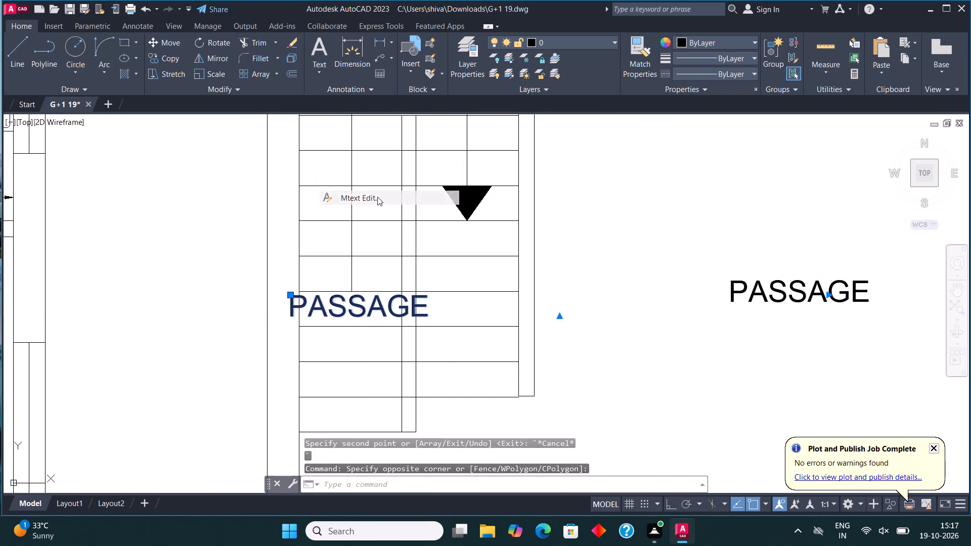
left_click(432, 306)
key("BackSpace")
key("BackSpace")
key("BackSpace")
key("BackSpace")
key("BackSpace")
key("BackSpace")
key("BackSpace")
key("BackSpace")
key("BackSpace")
key("BackSpace")
key("BackSpace")
key("BackSpace")
key("BackSpace")
key("BackSpace")
key("BackSpace")
key("BackSpace")
key("BackSpace")
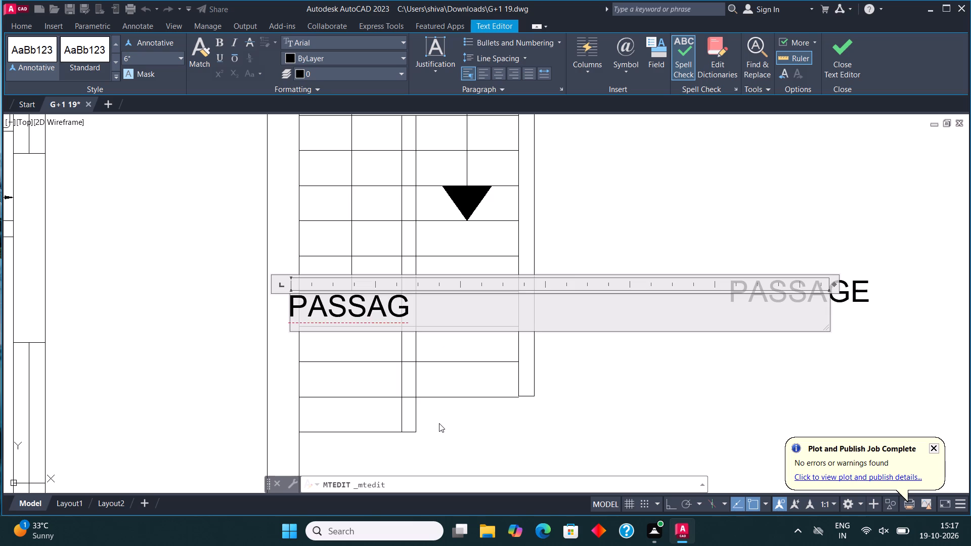
type("UP")
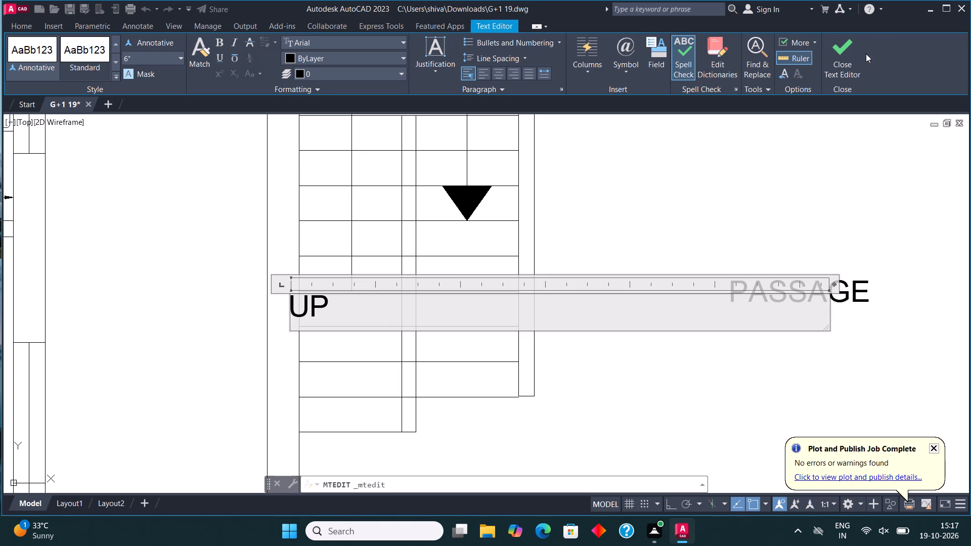
left_click(836, 53)
Move the UP label onto the second floor's stair tread, just below the end of the stair direction line.
left_click(323, 305)
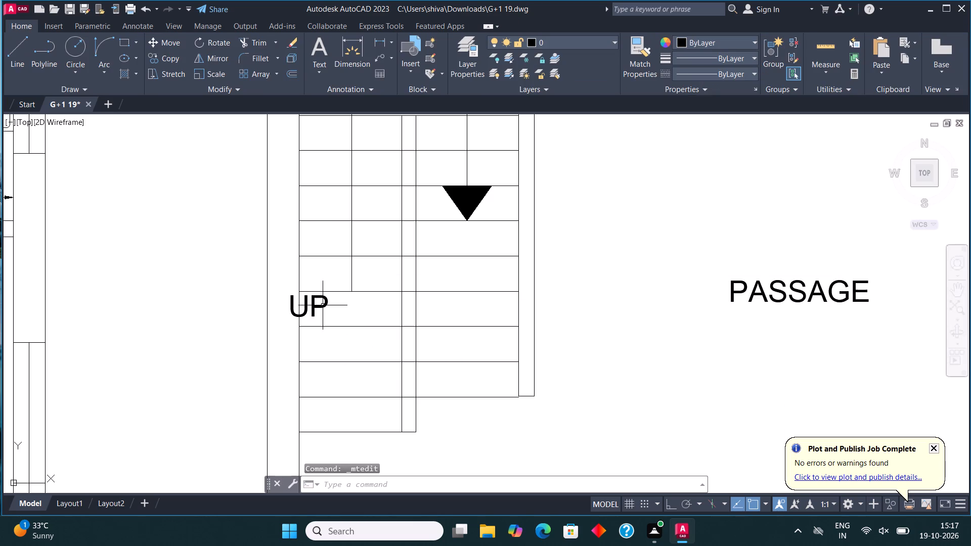
left_click(156, 44)
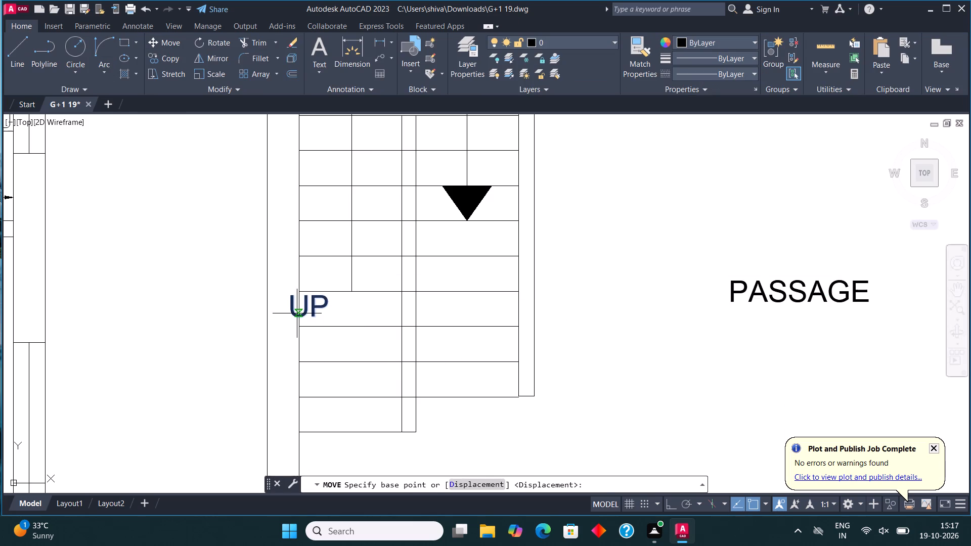
left_click(297, 313)
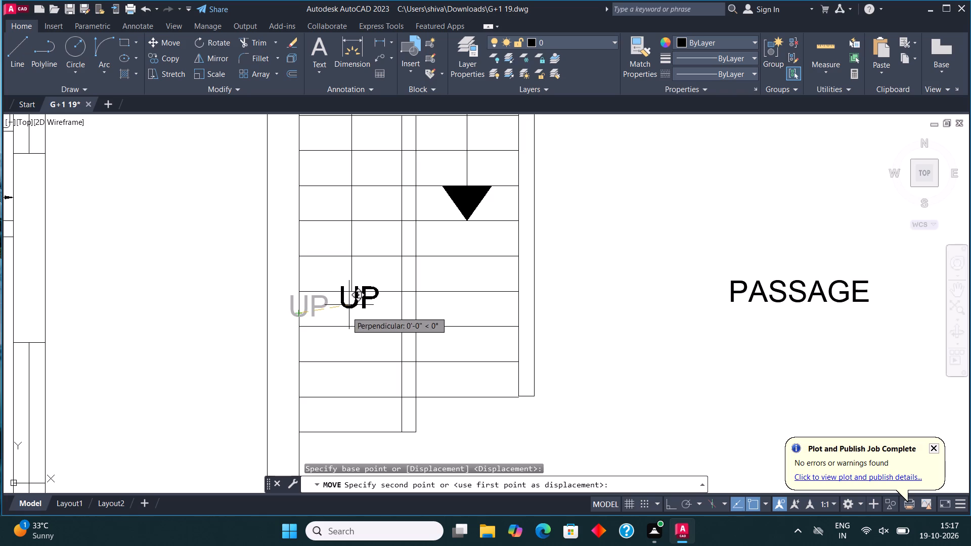
left_click(346, 317)
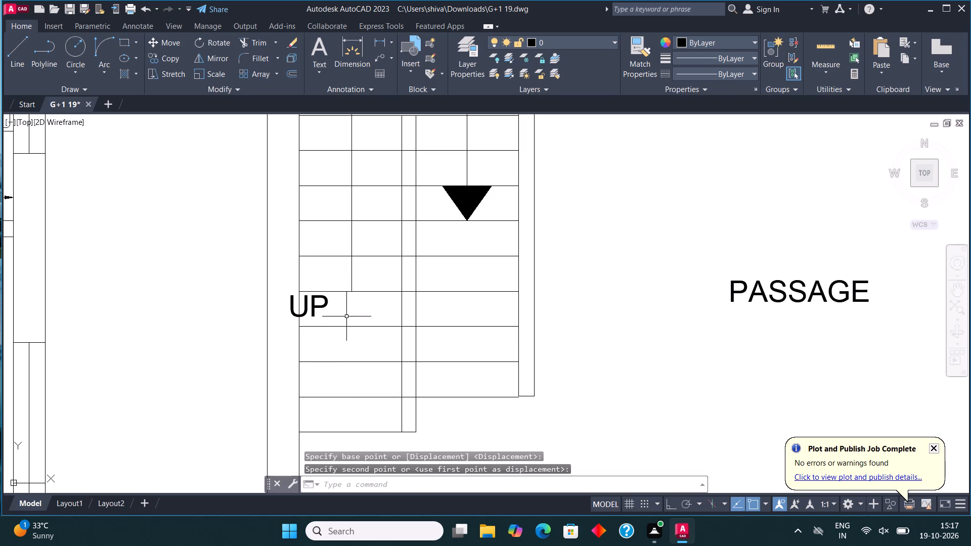
left_click(313, 298)
left_click(157, 43)
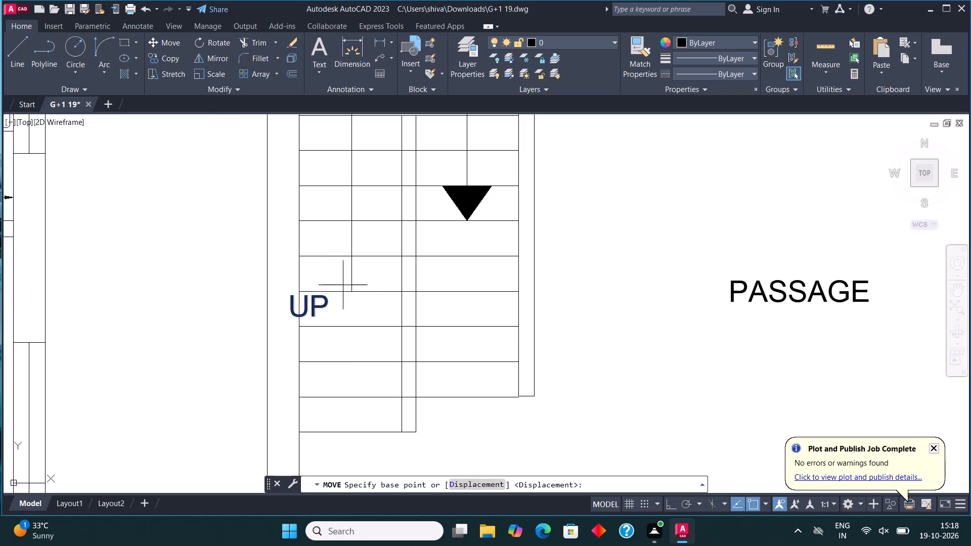
scroll(349, 301, "up", 1)
left_click(293, 314)
left_click(361, 320)
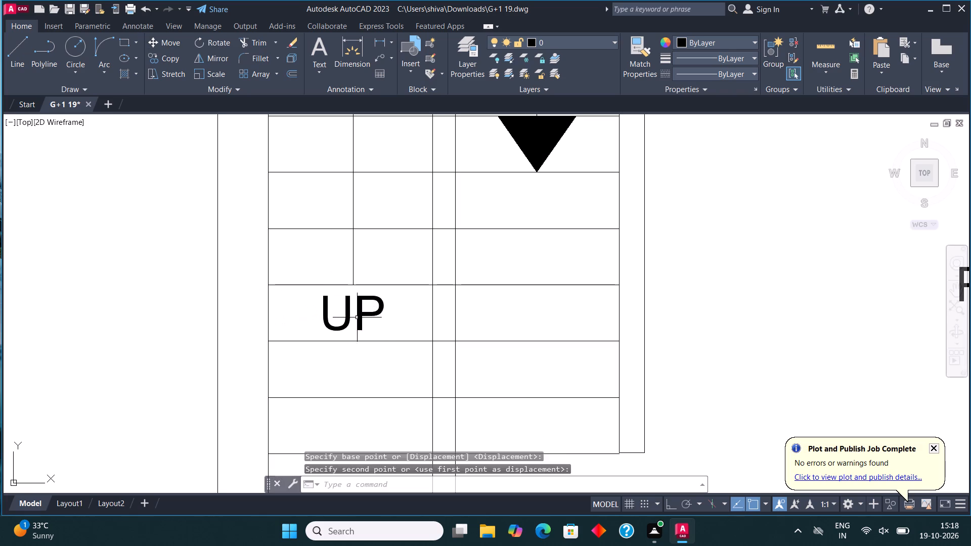
Copy the UP label to the matching tread of the ground floor's staircase, below its direction line.
left_click(357, 314)
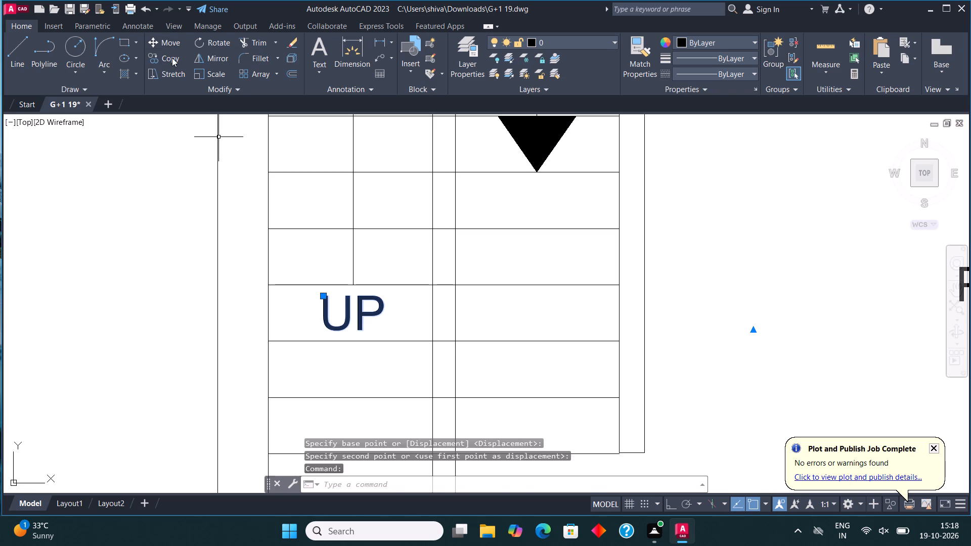
left_click(172, 58)
left_click(342, 297)
scroll(648, 316, "down", 4)
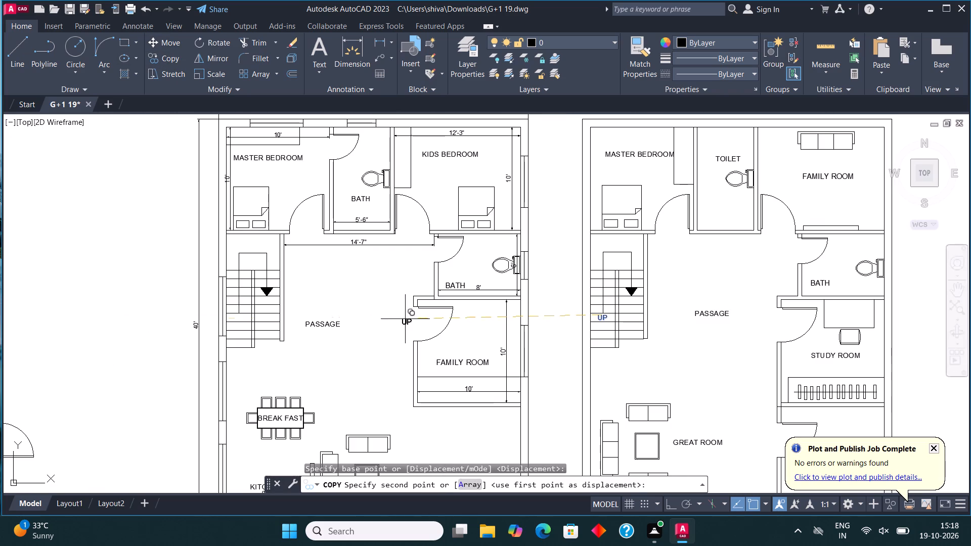
scroll(230, 328, "up", 3)
left_click(263, 285)
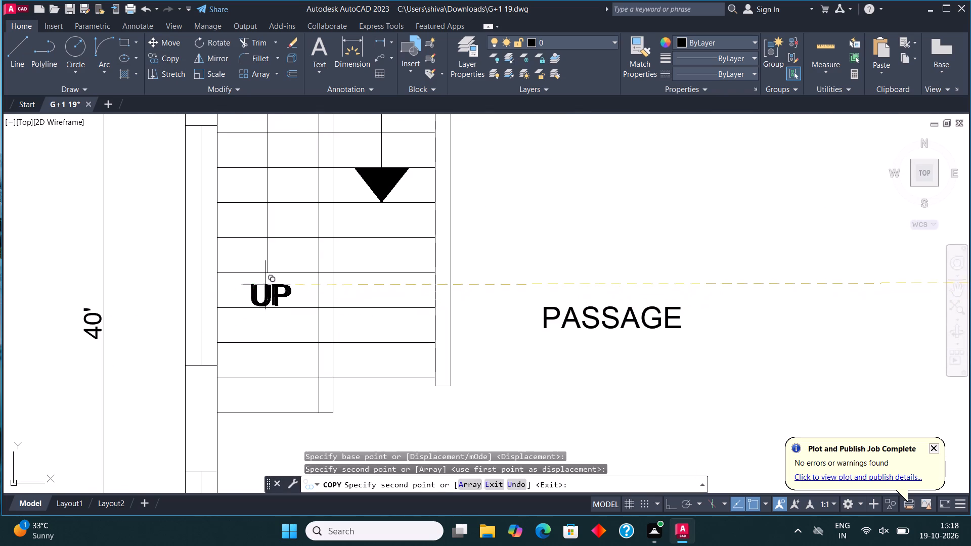
key("Escape")
Change the spare KIDS BEDROOM label above the second floor plan to WARDROBE.
scroll(258, 313, "down", 2)
middle_click_drag(406, 295, 304, 313)
scroll(339, 302, "down", 2)
middle_click_drag(501, 297, 472, 291)
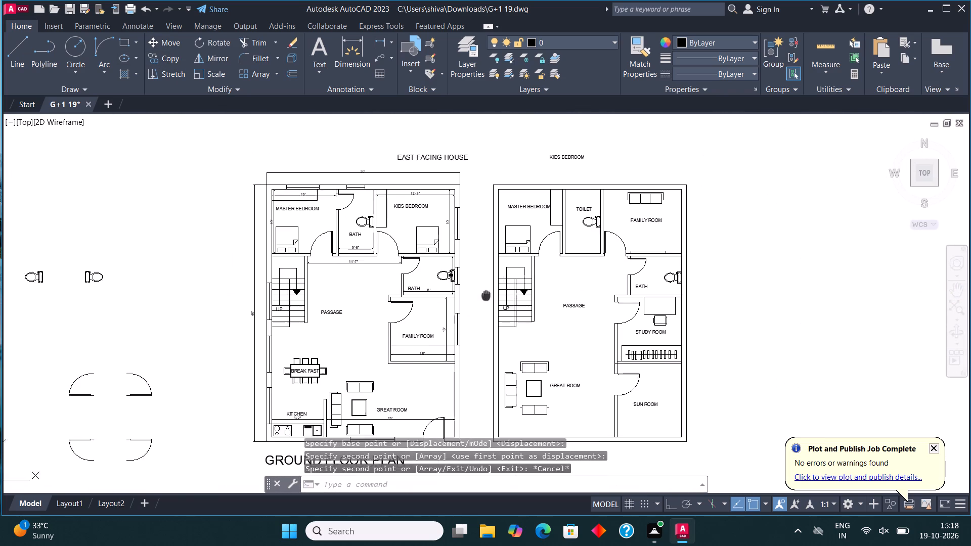
middle_click_drag(472, 291, 358, 324)
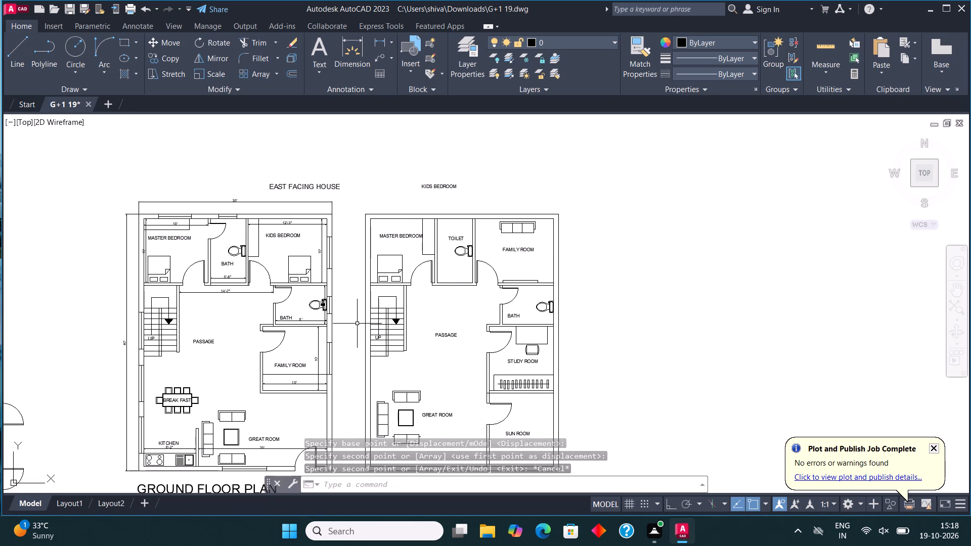
scroll(437, 189, "up", 2)
left_click(436, 184)
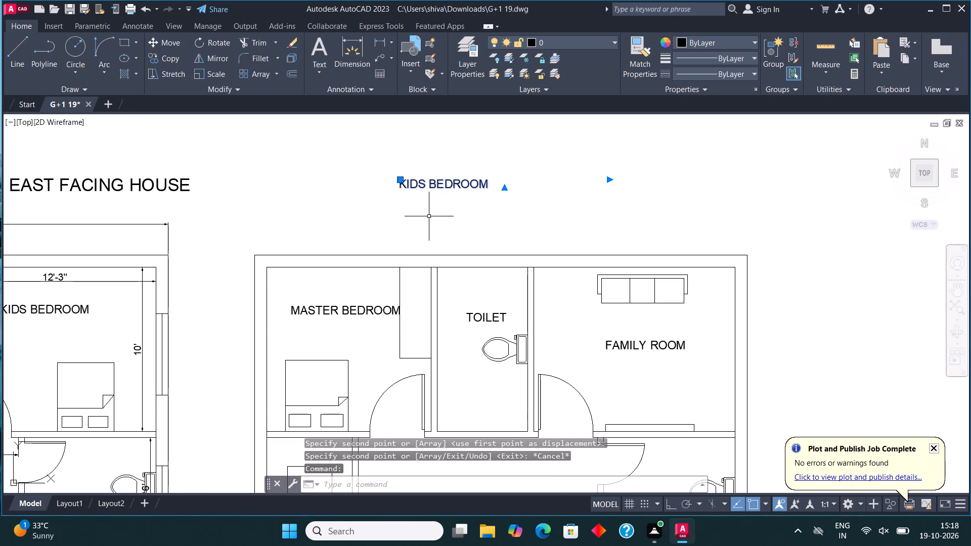
right_click(432, 184)
left_click(482, 200)
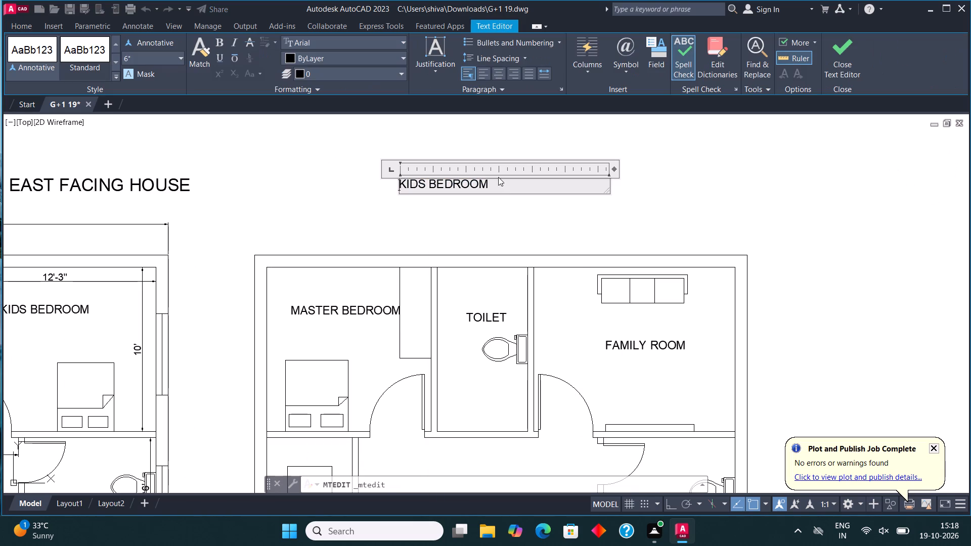
left_click(493, 187)
key("BackSpace")
key("BackSpace")
key("BackSpace")
key("BackSpace")
key("BackSpace")
key("BackSpace")
key("BackSpace")
key("BackSpace")
key("BackSpace")
key("BackSpace")
key("BackSpace")
key("BackSpace")
key("BackSpace")
key("BackSpace")
key("BackSpace")
key("BackSpace")
key("BackSpace")
key("BackSpace")
key("BackSpace")
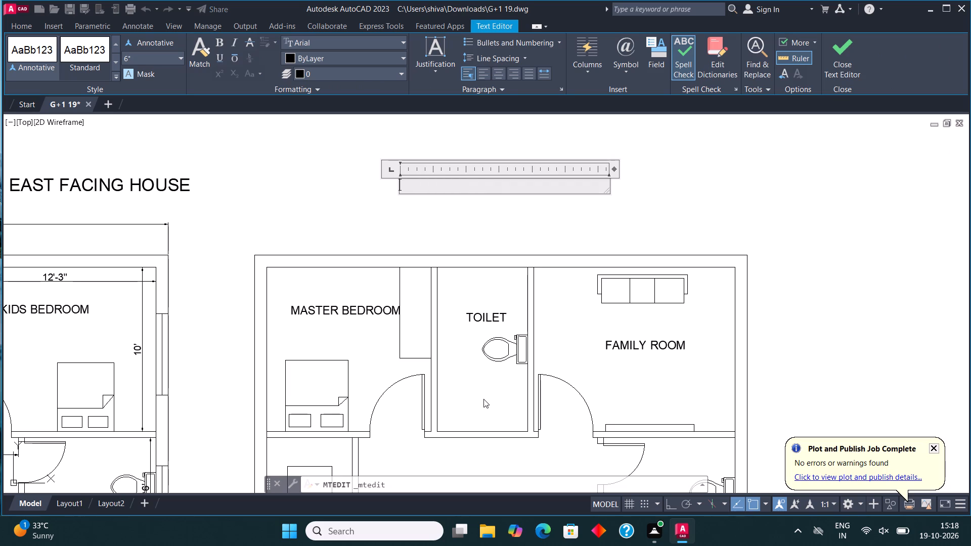
type("WARD")
key("r")
type("OBE")
left_click(832, 41)
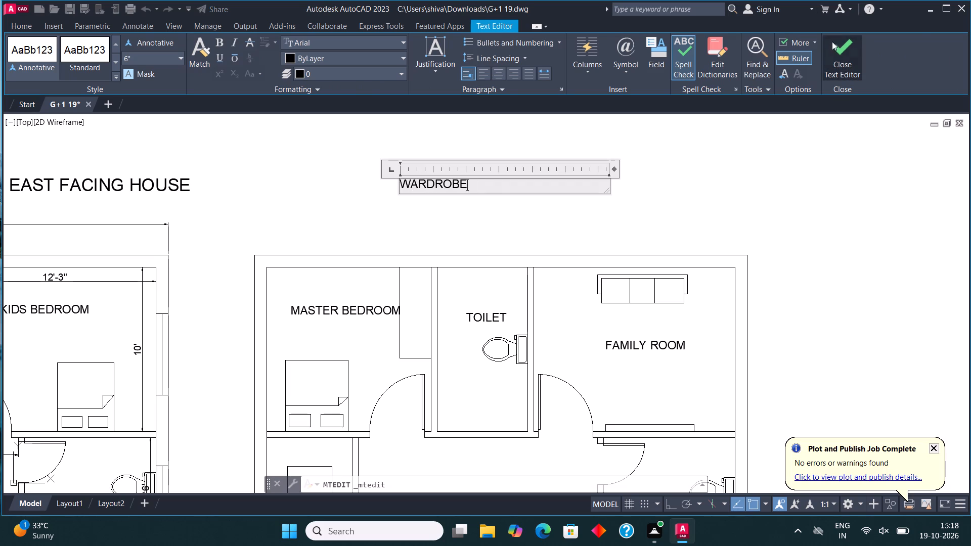
Rotate the spare WARDROBE label above the second floor plan by 90° so it reads vertically.
scroll(461, 418, "down", 1)
scroll(465, 272, "up", 1)
left_click(435, 255)
left_click(372, 293)
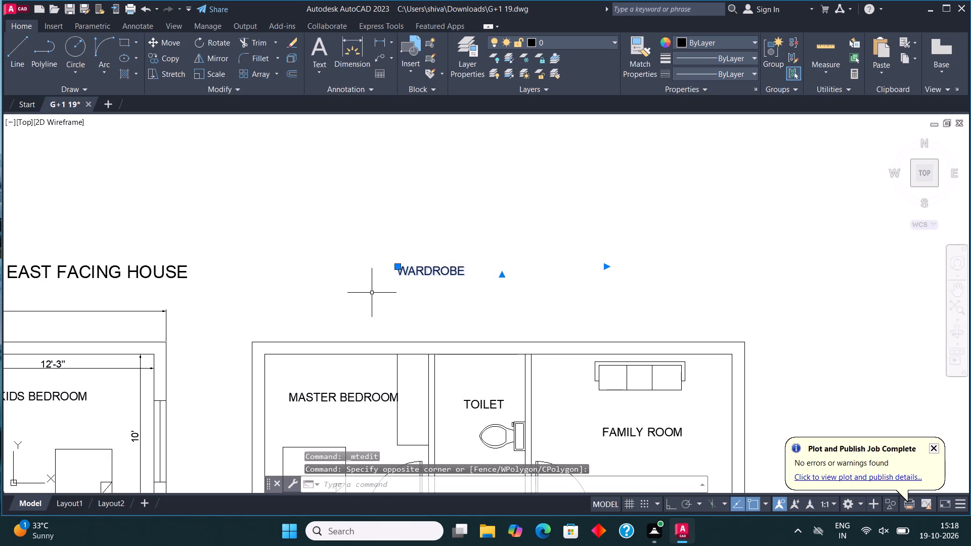
left_click(219, 39)
left_click(428, 263)
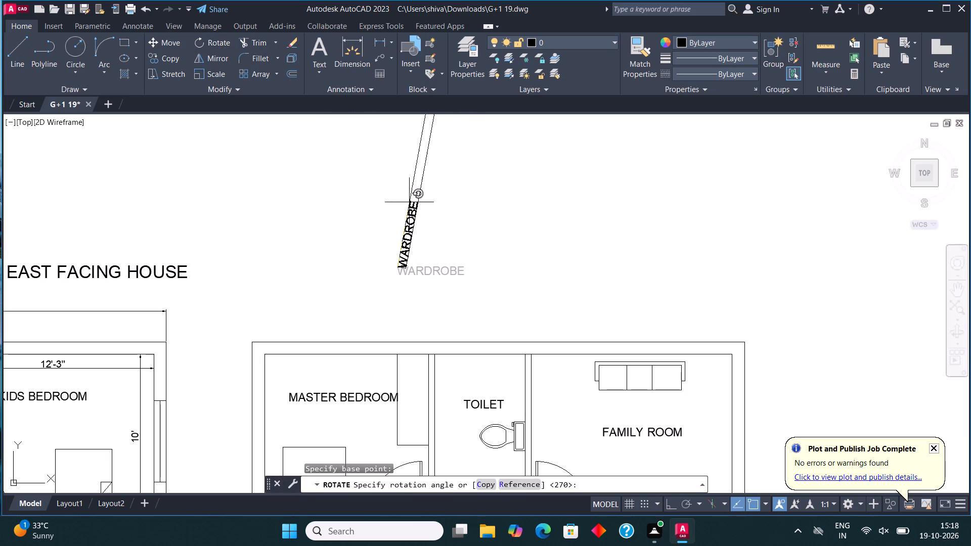
key("F8")
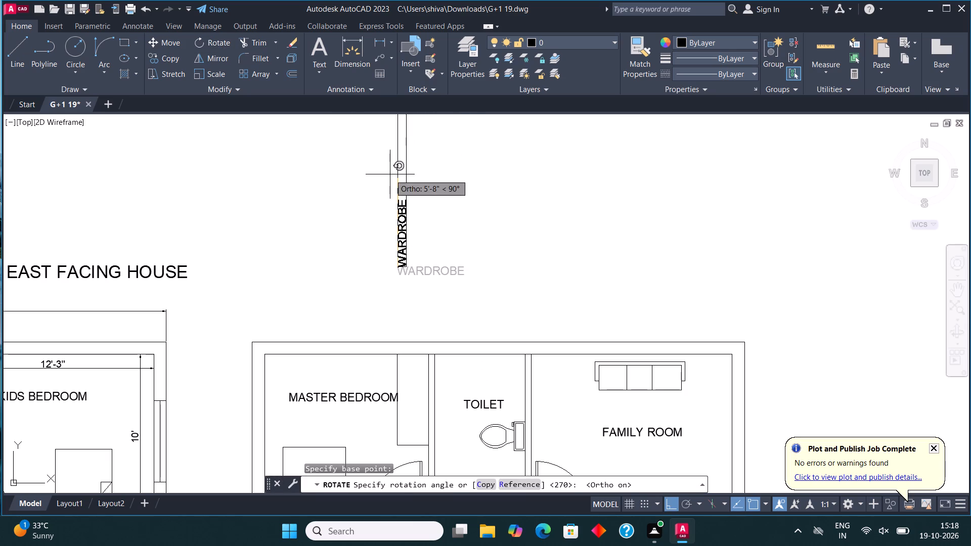
left_click(390, 174)
Copy the vertical WARDROBE label into the wardrobe of the second floor's master bedroom.
left_click(427, 226)
left_click(386, 193)
left_click(161, 54)
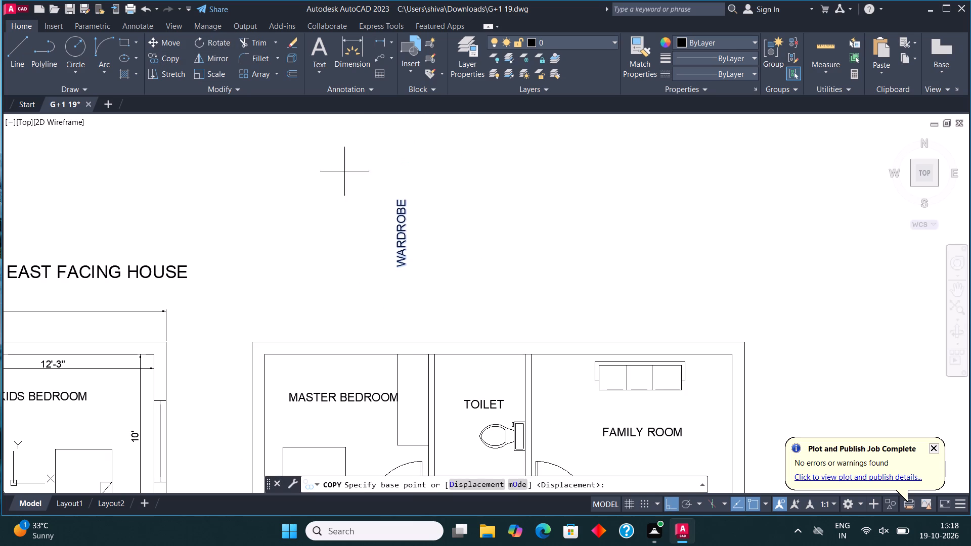
left_click_drag(416, 248, 412, 236)
scroll(512, 222, "down", 1)
key("F8")
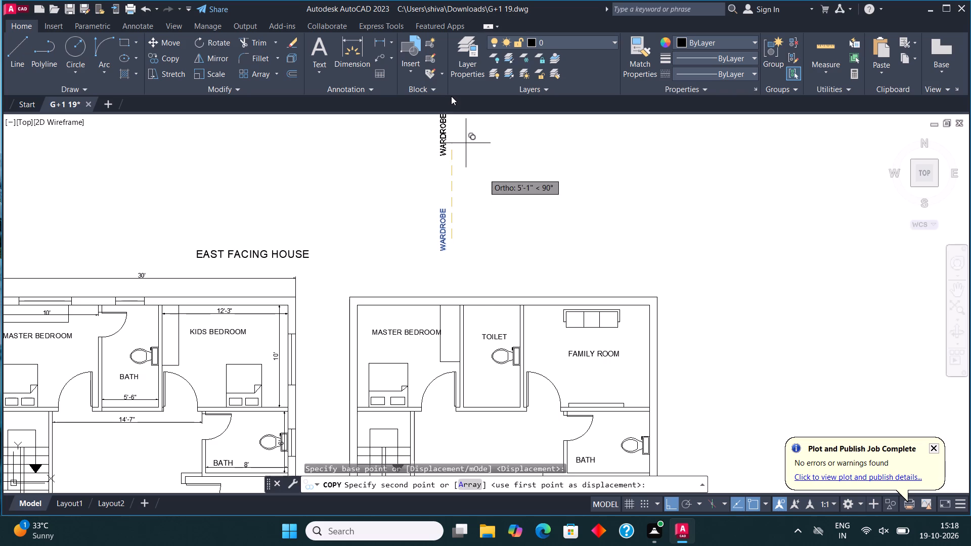
scroll(462, 340, "up", 2)
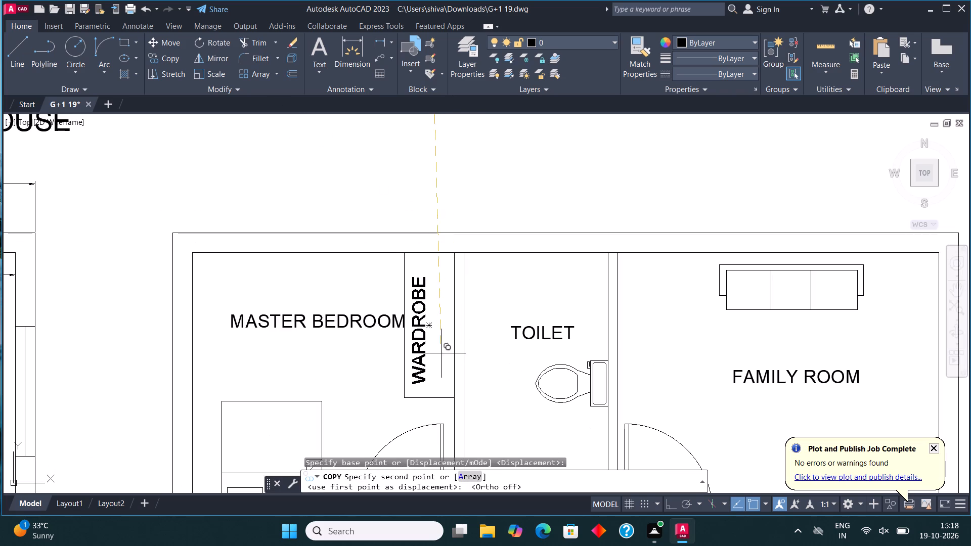
left_click(455, 349)
Place another copy of the vertical WARDROBE label in the wardrobe of the ground floor's kids bedroom.
scroll(453, 290, "down", 2)
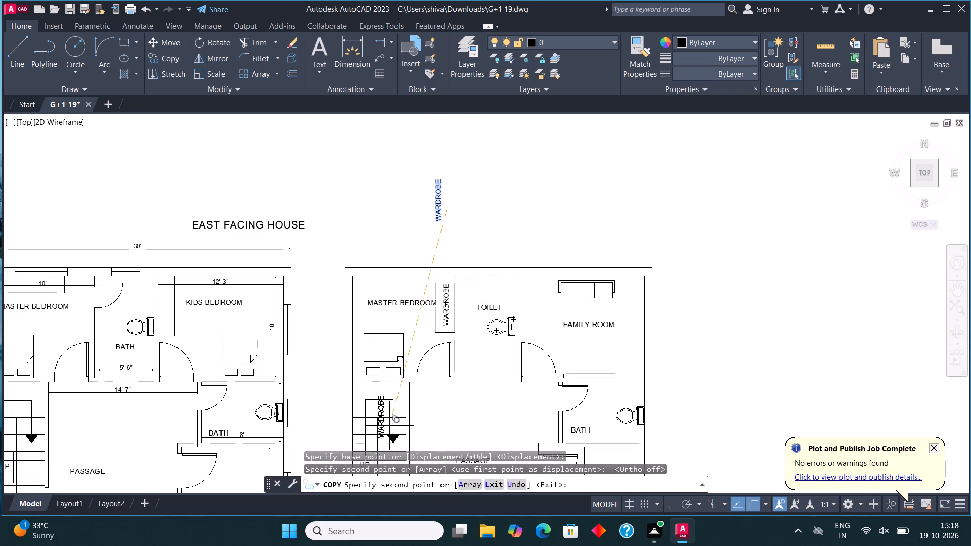
scroll(423, 402, "down", 3)
scroll(471, 419, "up", 2)
scroll(218, 297, "up", 4)
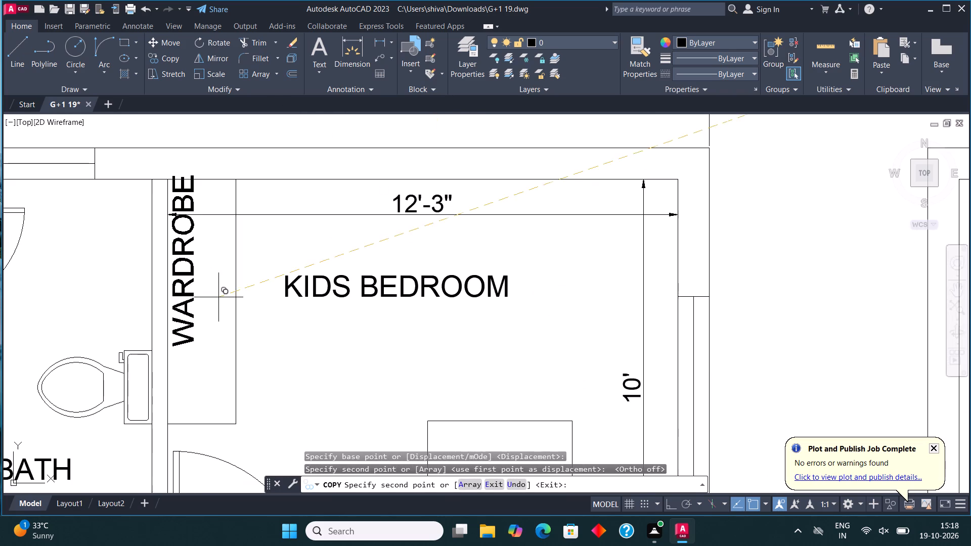
left_click(236, 334)
scroll(339, 337, "down", 3)
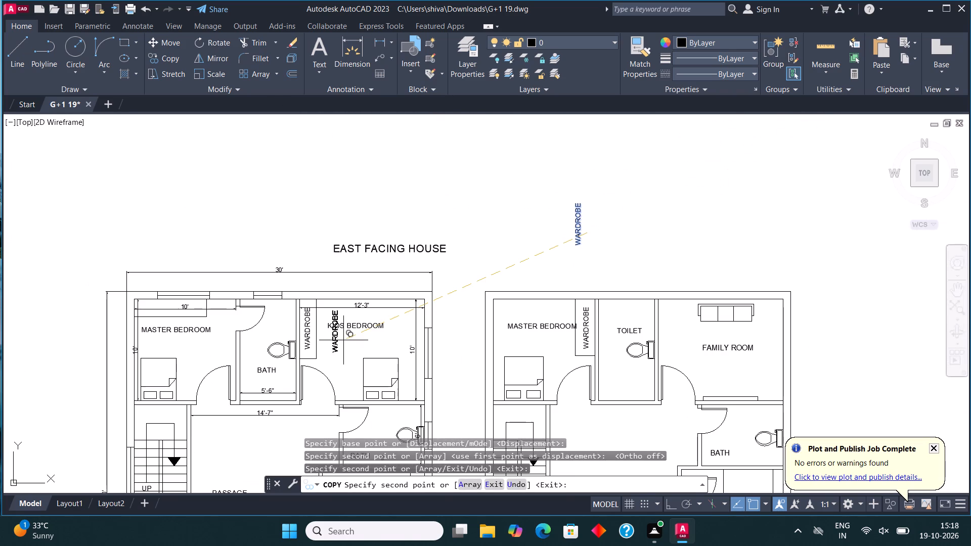
scroll(280, 260, "down", 2)
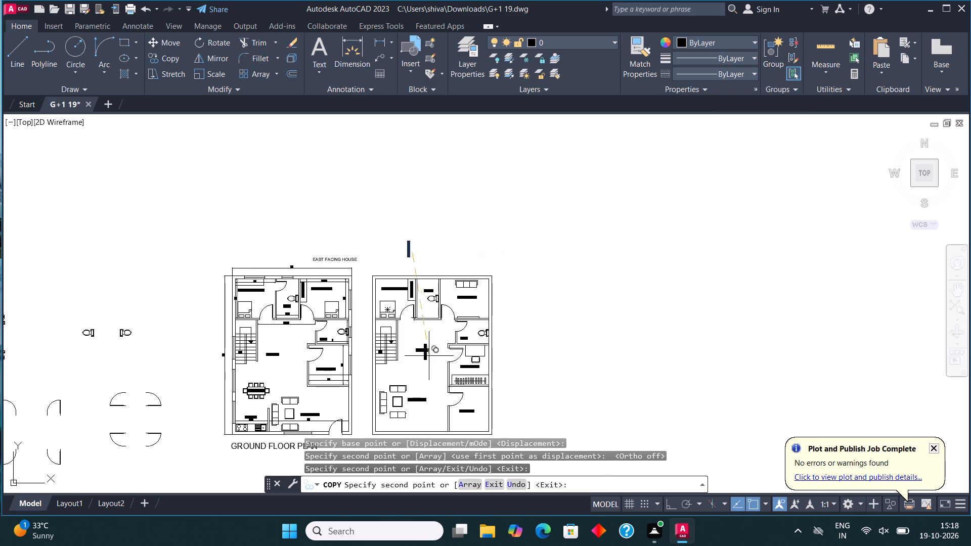
scroll(463, 395, "up", 2)
scroll(481, 416, "down", 1)
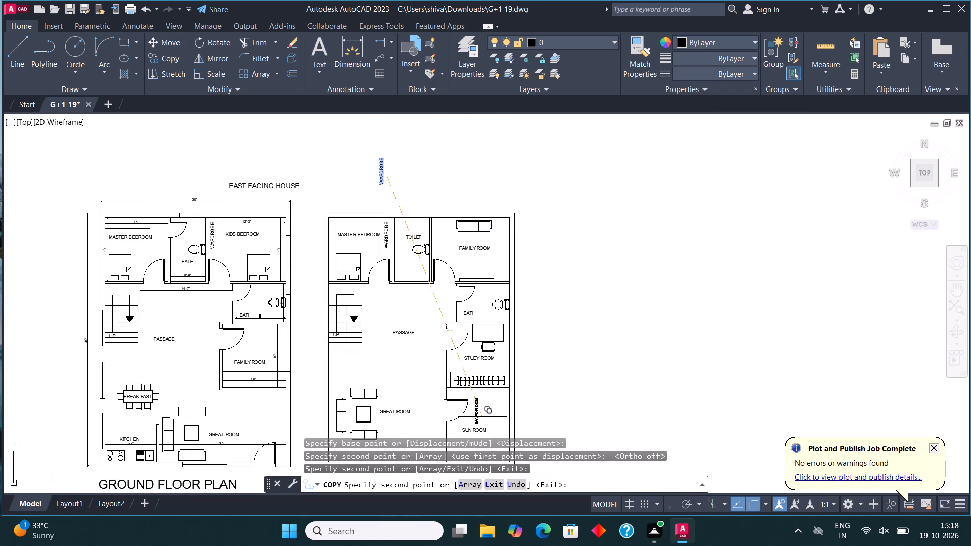
key("Escape")
Rotate the spare WARDROBE label above the second floor plan back to horizontal, using 270°.
scroll(387, 149, "up", 2)
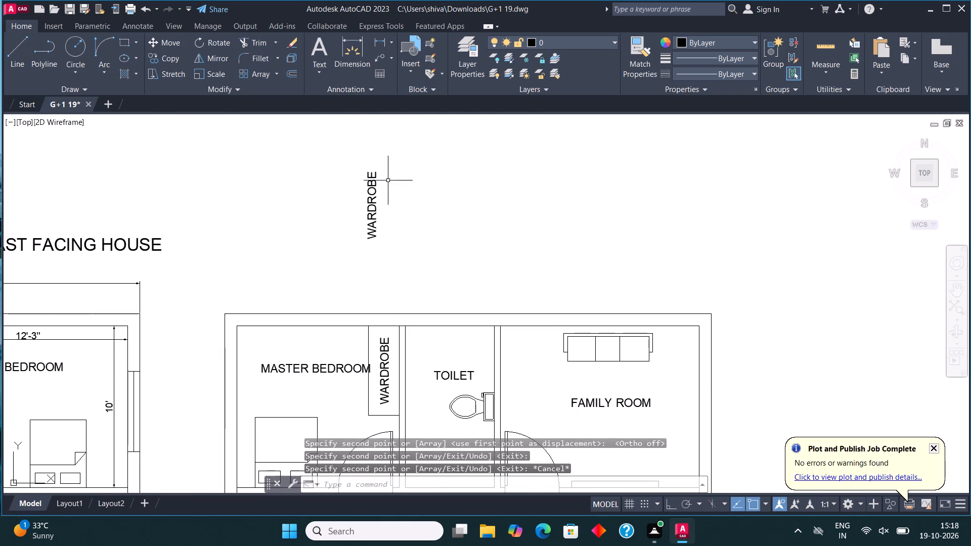
left_click(359, 213)
left_click(387, 231)
left_click_drag(388, 240, 378, 231)
left_click(322, 185)
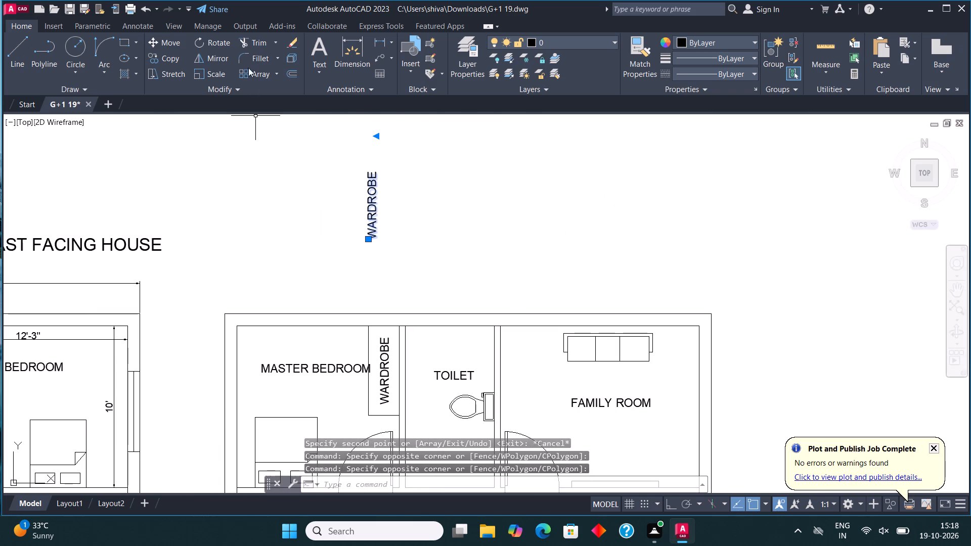
left_click(223, 44)
left_click(383, 198)
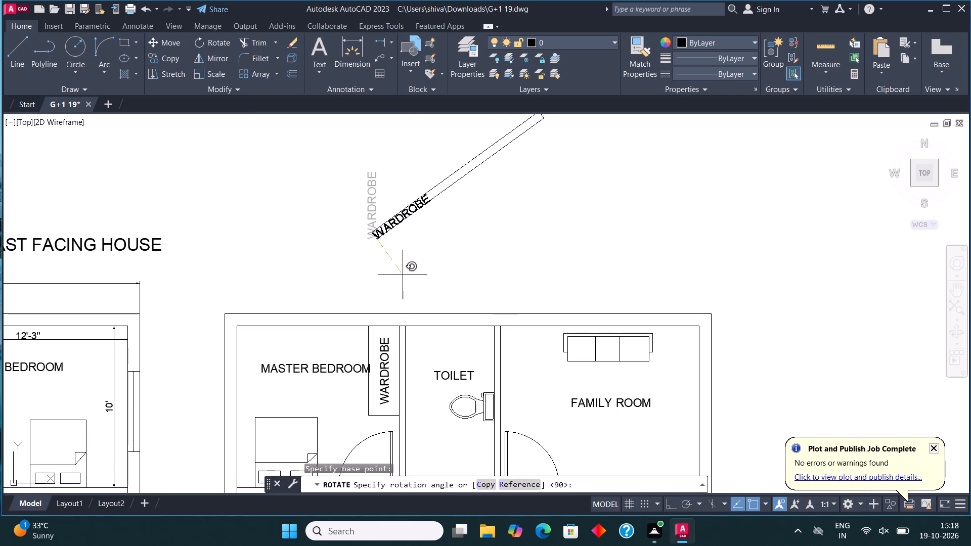
key("F8")
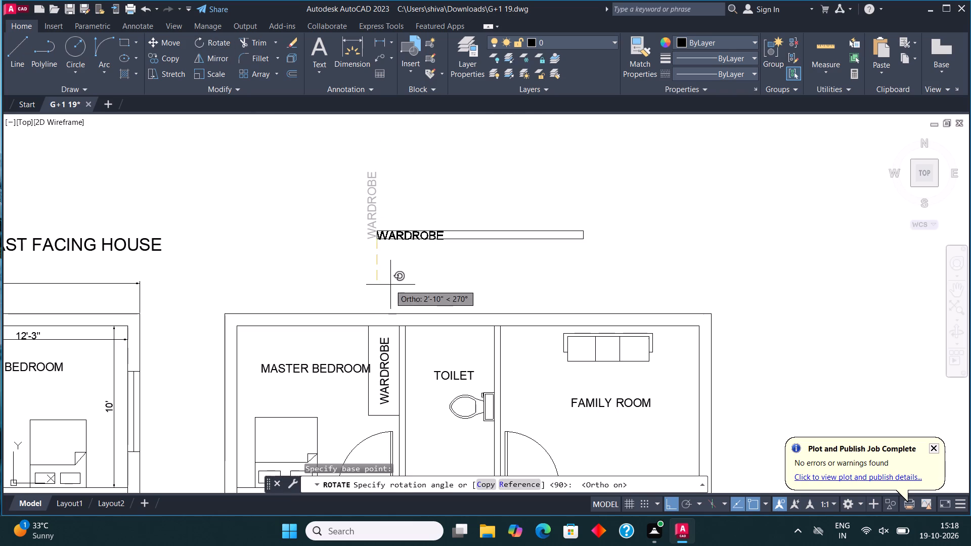
left_click(385, 285)
Copy the horizontal WARDROBE label into the wardrobe along the upper wall of the ground floor's master bedroom.
left_click_drag(390, 253, 387, 249)
left_click(383, 221)
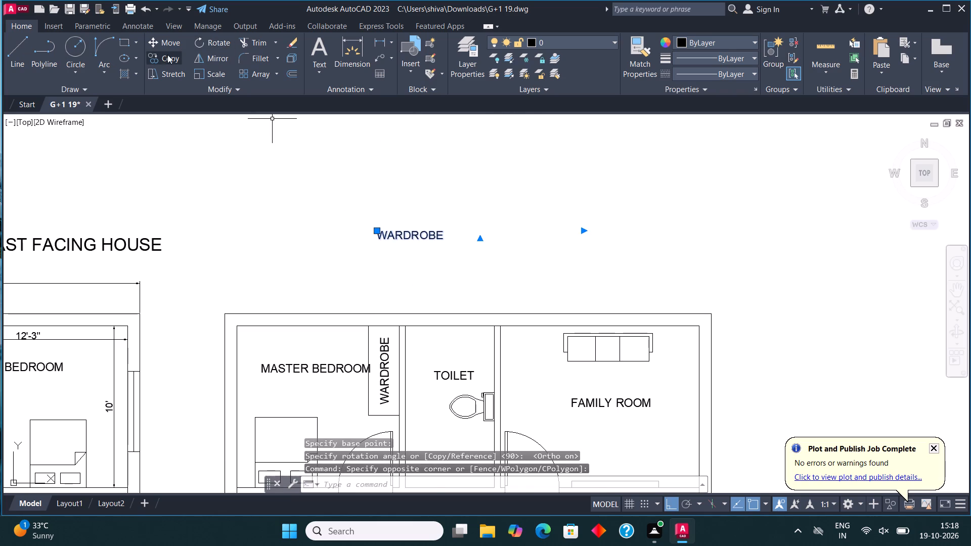
left_click(167, 55)
left_click(407, 235)
scroll(522, 186, "down", 2)
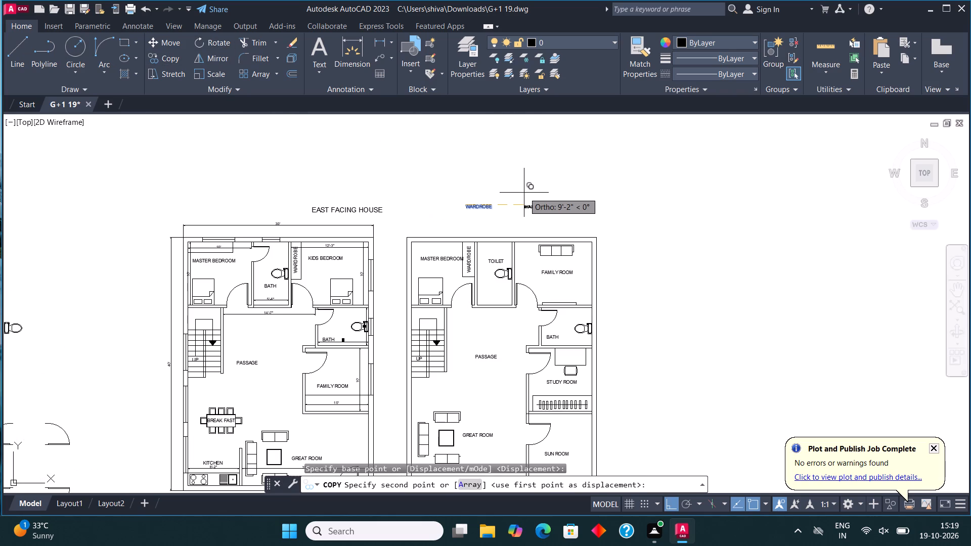
key("F8")
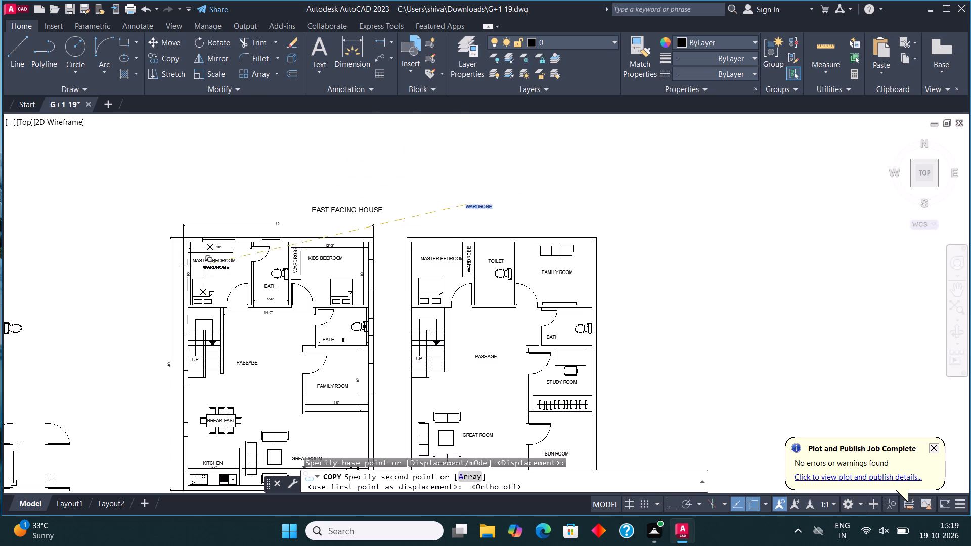
scroll(202, 258, "up", 5)
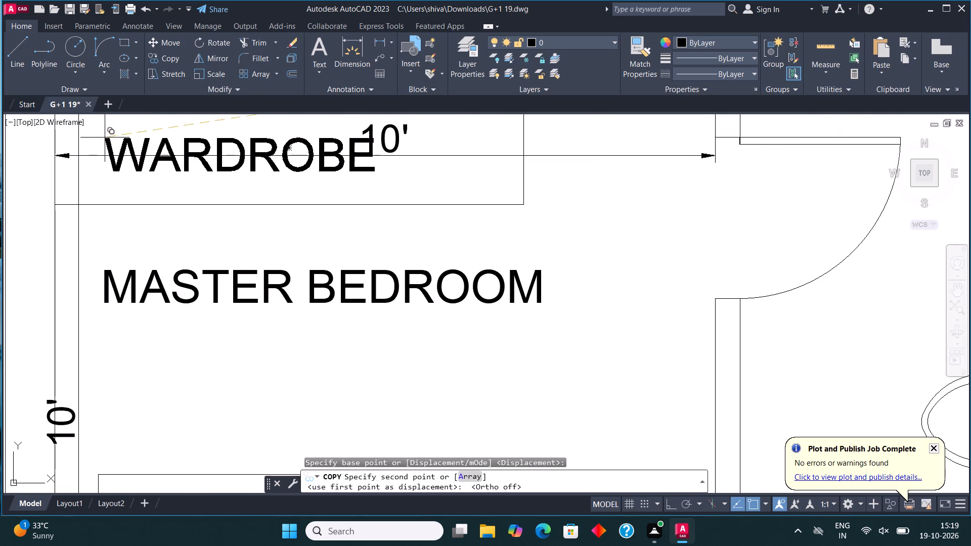
left_click(124, 158)
scroll(148, 234, "down", 5)
middle_click_drag(293, 253, 269, 228)
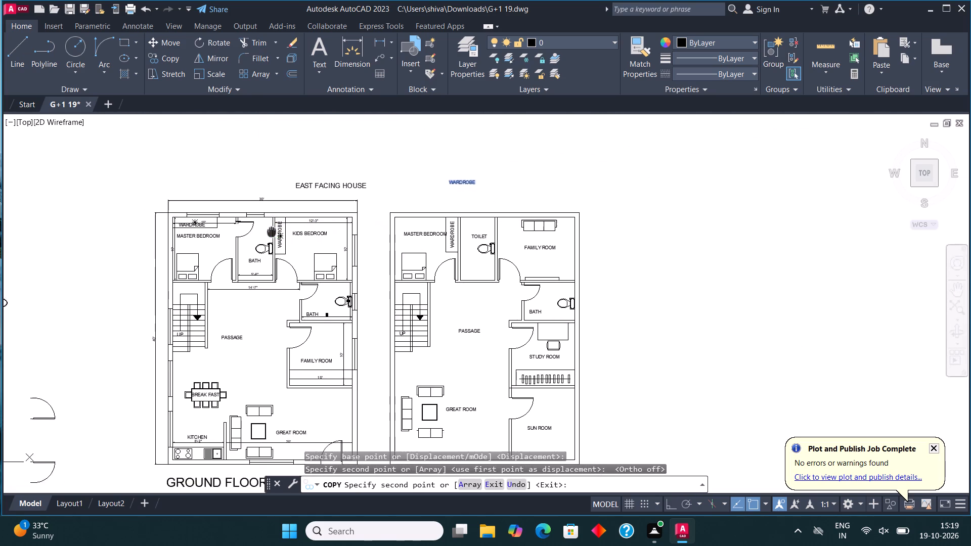
middle_click_drag(269, 228, 266, 218)
scroll(335, 221, "up", 1)
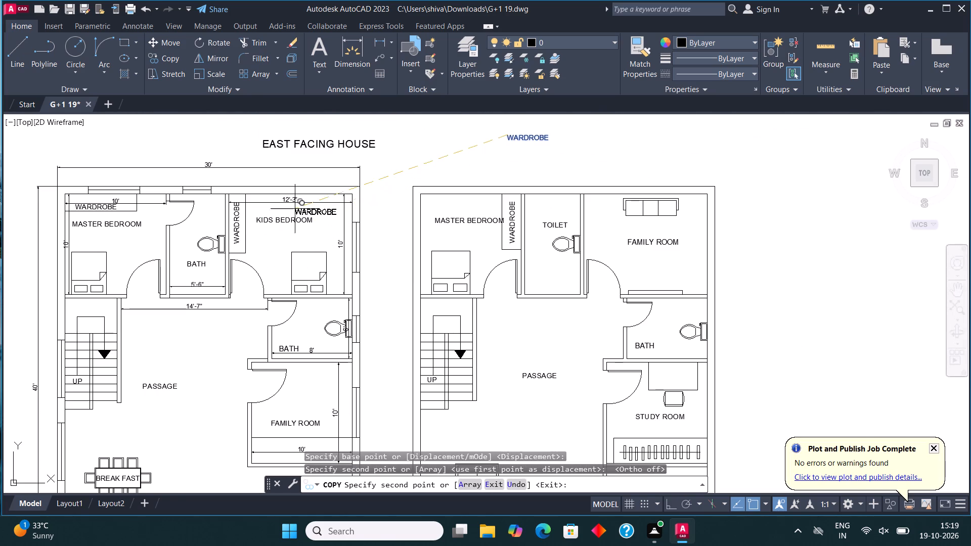
scroll(306, 205, "down", 1)
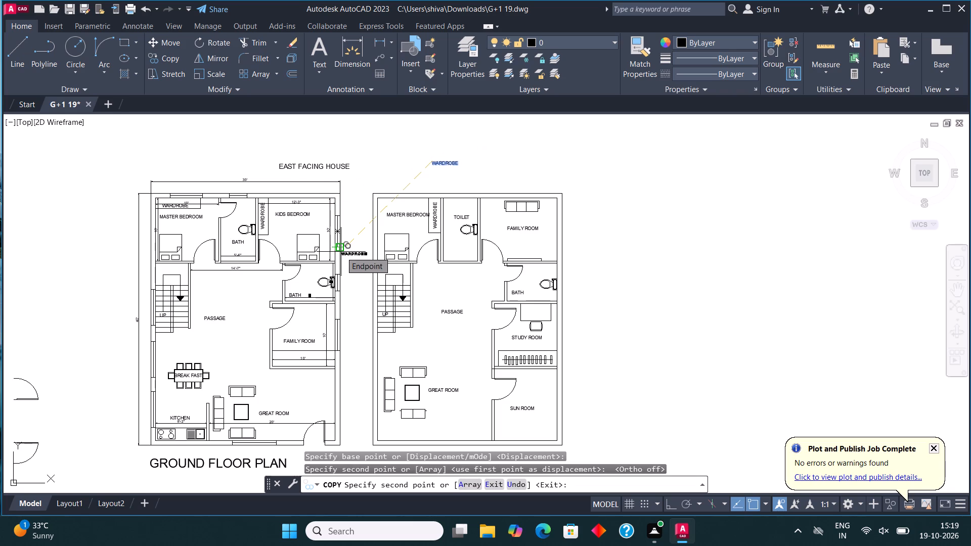
key("Escape")
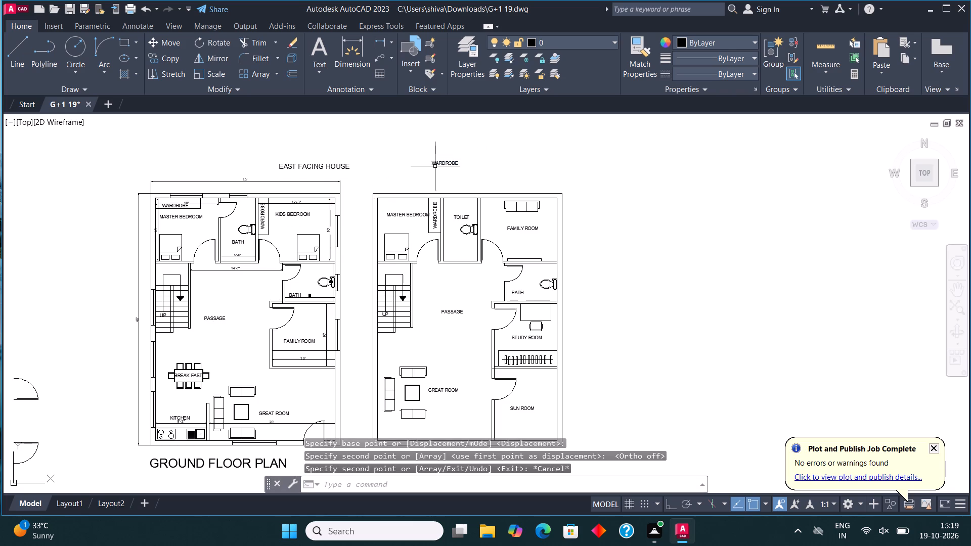
Delete the spare WARDROBE label above the second floor plan.
left_click(433, 164)
key("Delete")
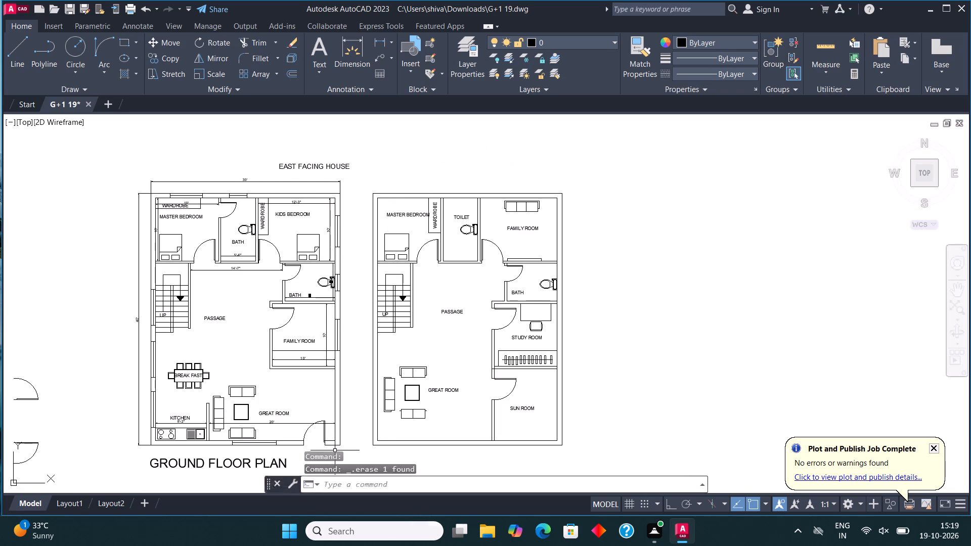
Move the EAST FACING HOUSE title so it sits higher, centred above the gap between the two floor plans.
scroll(333, 115, "up", 2)
middle_click_drag(336, 118, 298, 121)
scroll(298, 121, "up", 1)
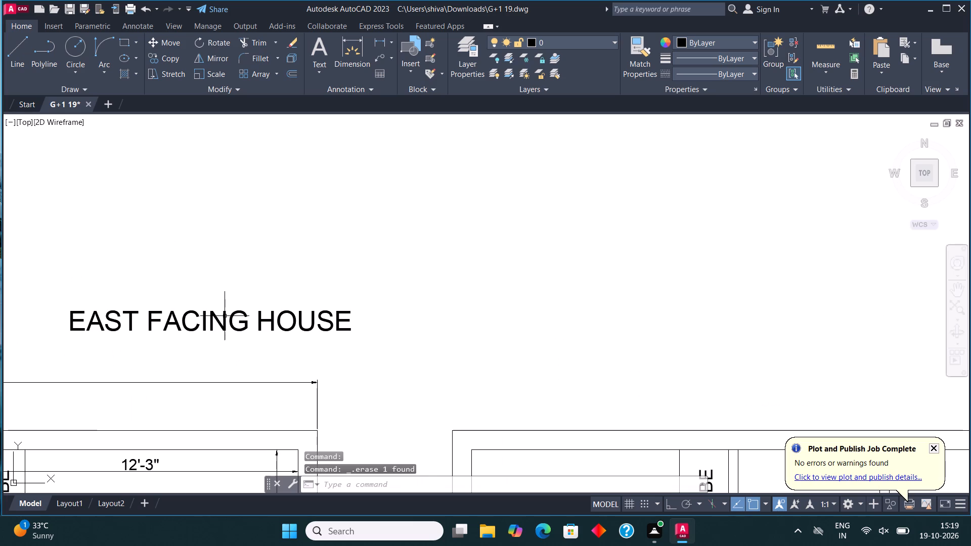
left_click(225, 318)
left_click(169, 39)
scroll(331, 340, "down", 2)
left_click(301, 337)
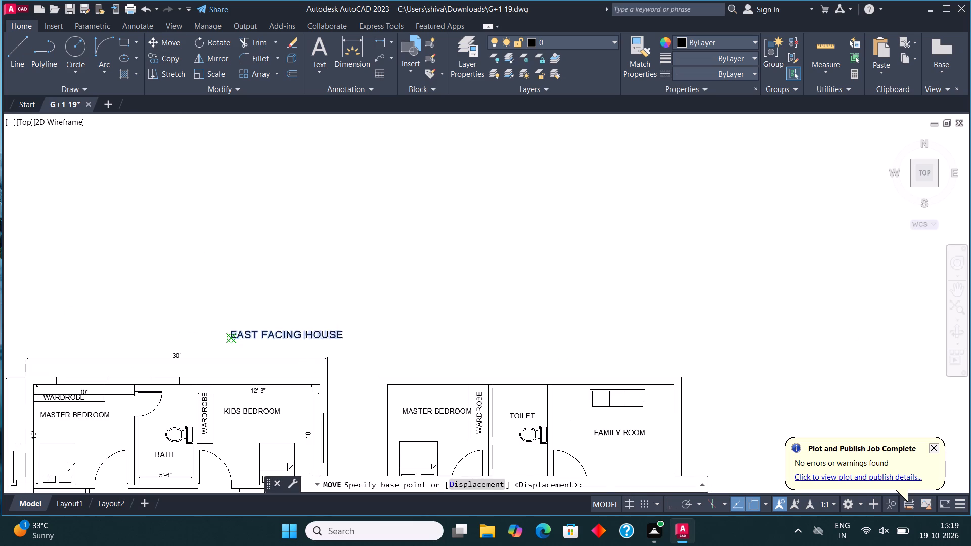
left_click(314, 289)
scroll(338, 311, "down", 2)
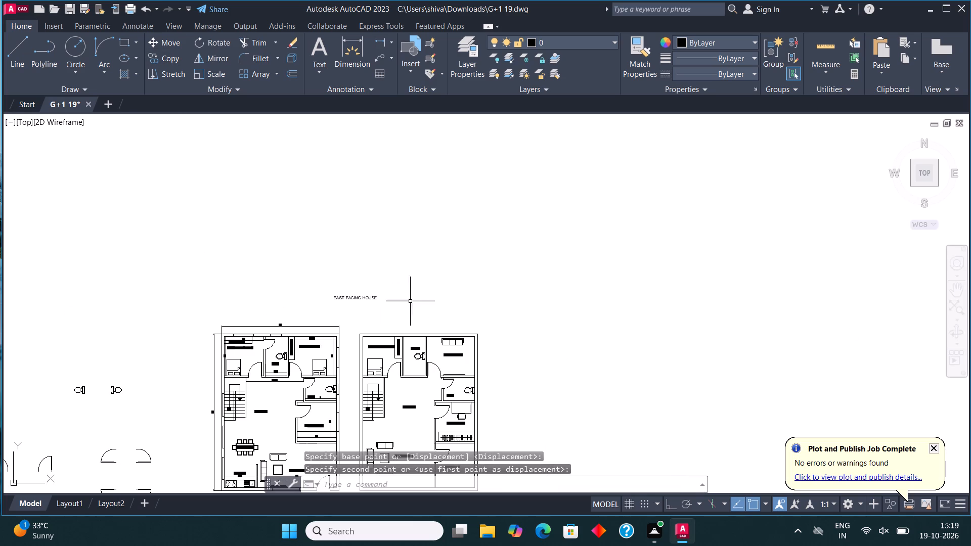
middle_click_drag(403, 353, 406, 258)
scroll(195, 439, "down", 1)
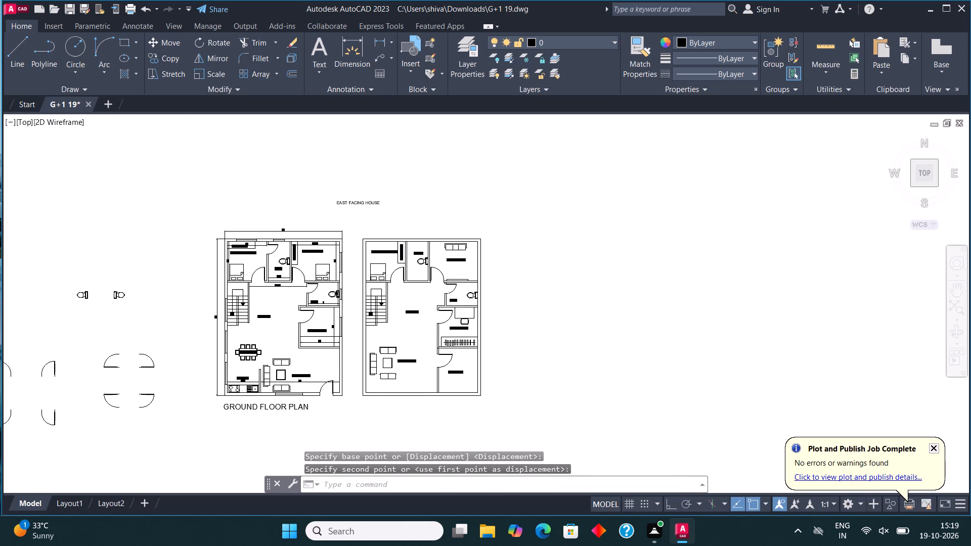
Delete all the spare door and toilet symbols lying beside the ground floor plan.
left_click(183, 445)
left_click(36, 306)
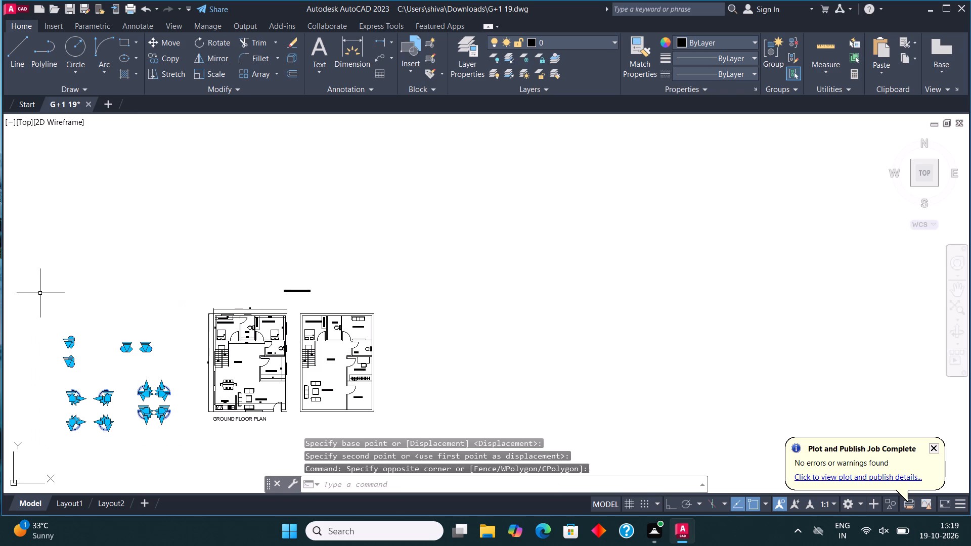
key("Delete")
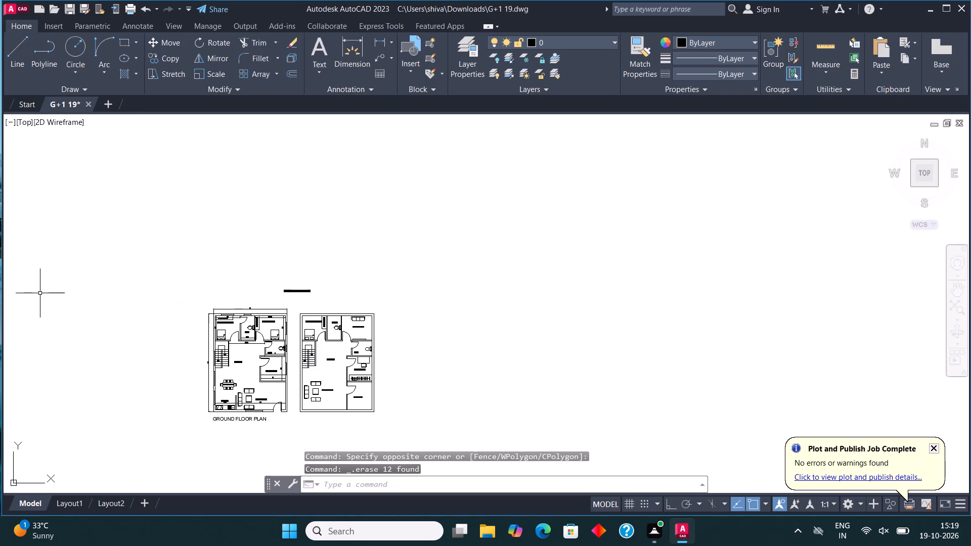
Draw a window rectangle through the thickness of the upper outer wall above the second floor's master bedroom.
scroll(40, 293, "up", 1)
middle_click_drag(407, 349, 133, 258)
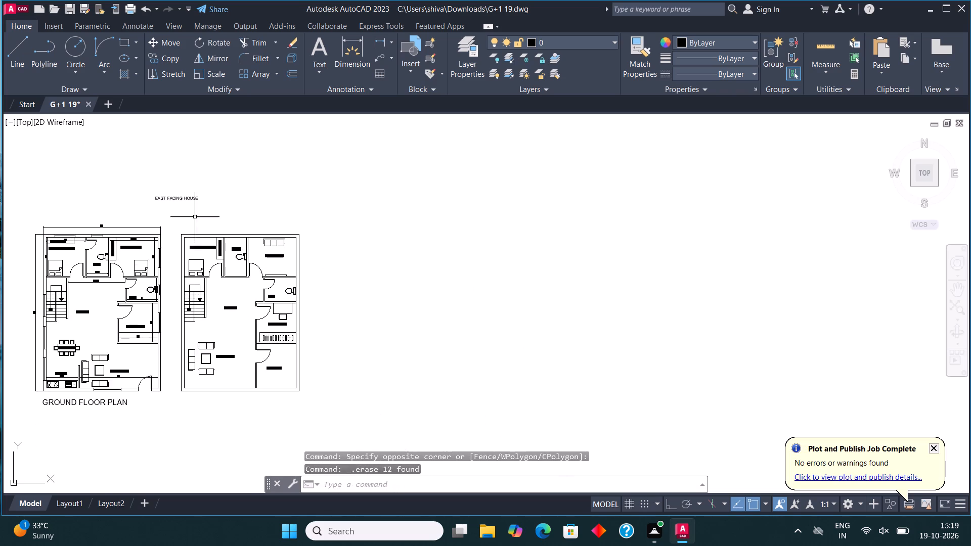
scroll(168, 215, "up", 1)
scroll(223, 241, "up", 3)
middle_click_drag(228, 243, 292, 274)
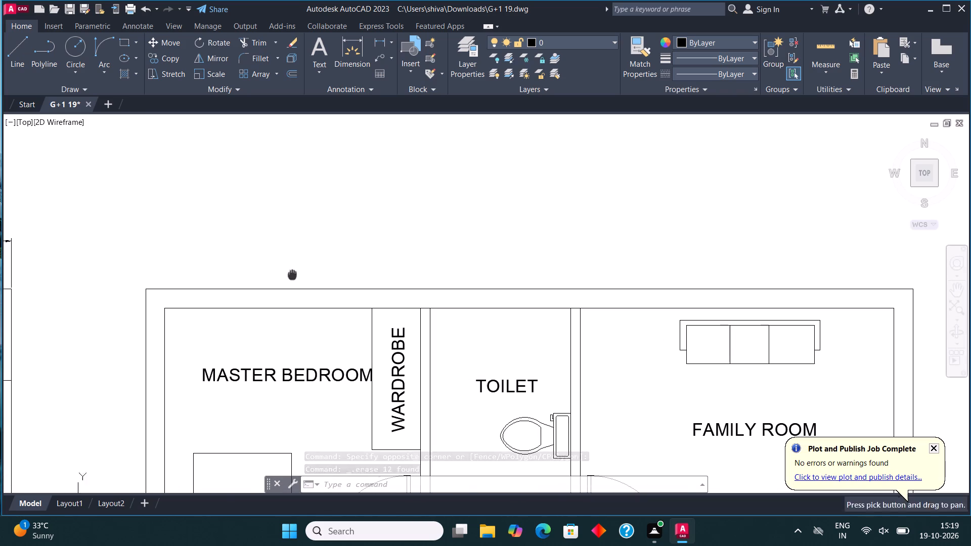
left_click(123, 41)
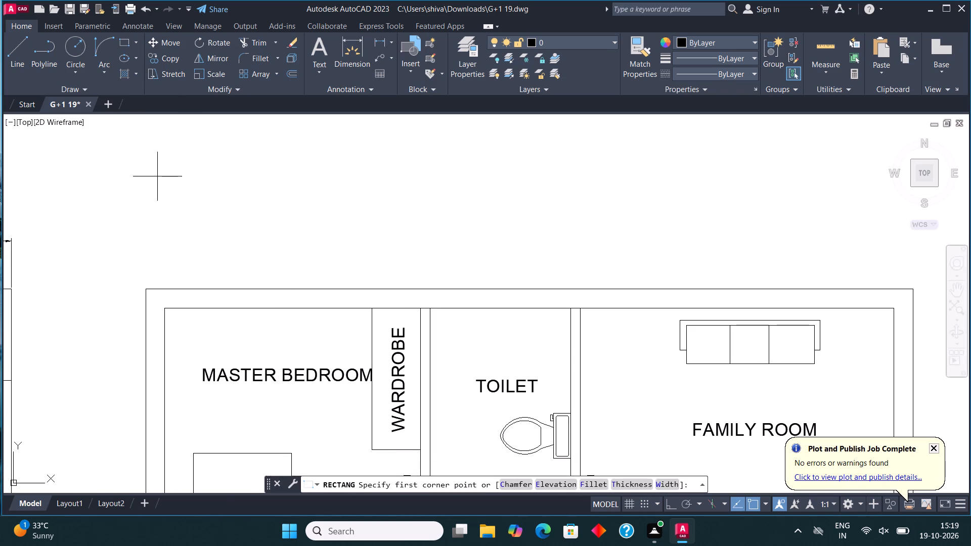
left_click(217, 309)
left_click(363, 288)
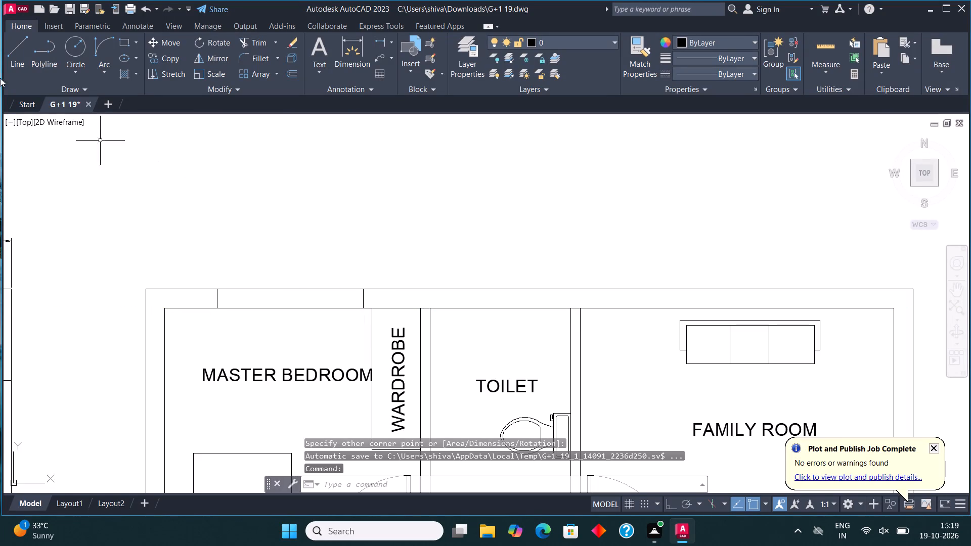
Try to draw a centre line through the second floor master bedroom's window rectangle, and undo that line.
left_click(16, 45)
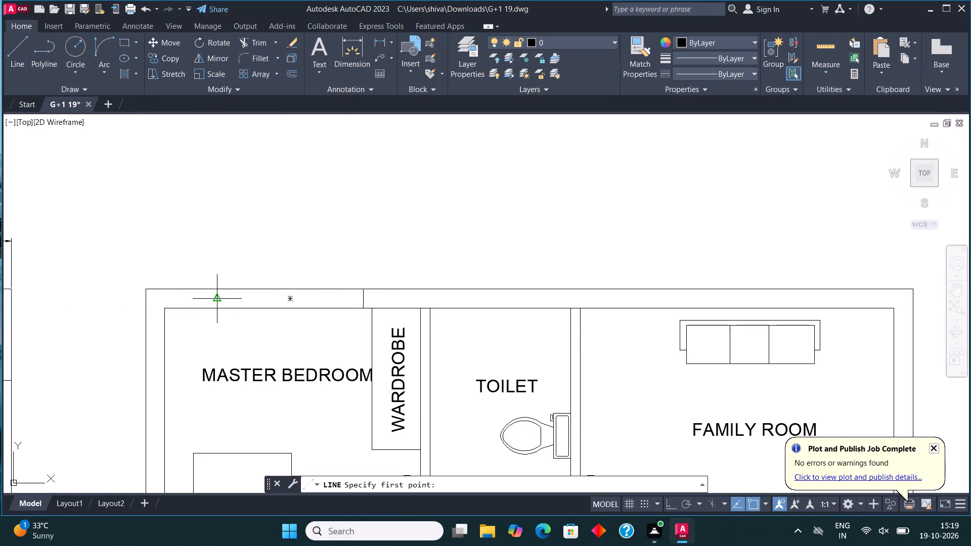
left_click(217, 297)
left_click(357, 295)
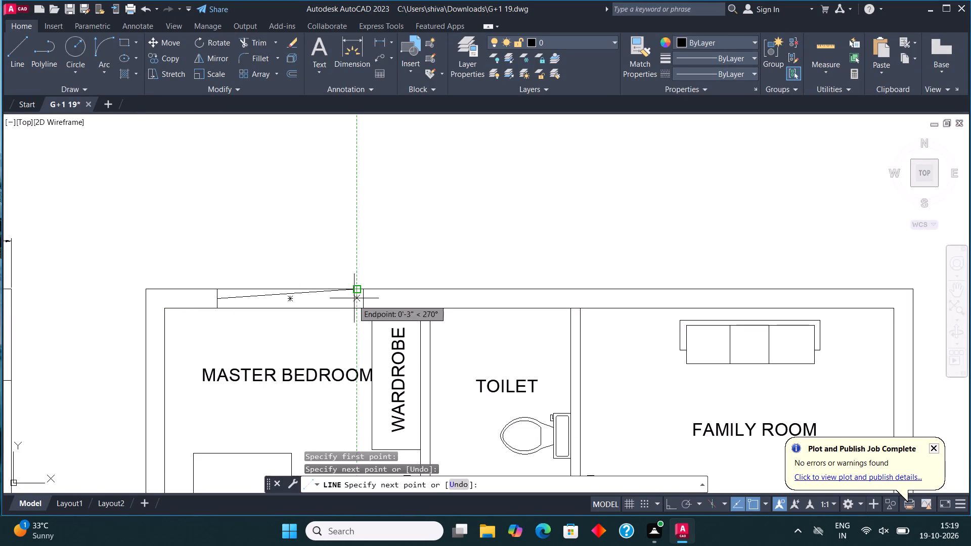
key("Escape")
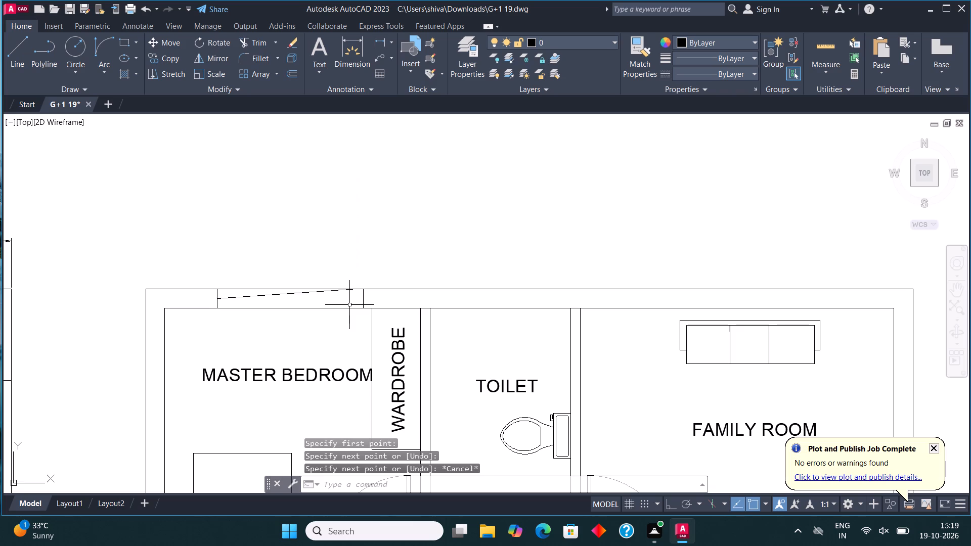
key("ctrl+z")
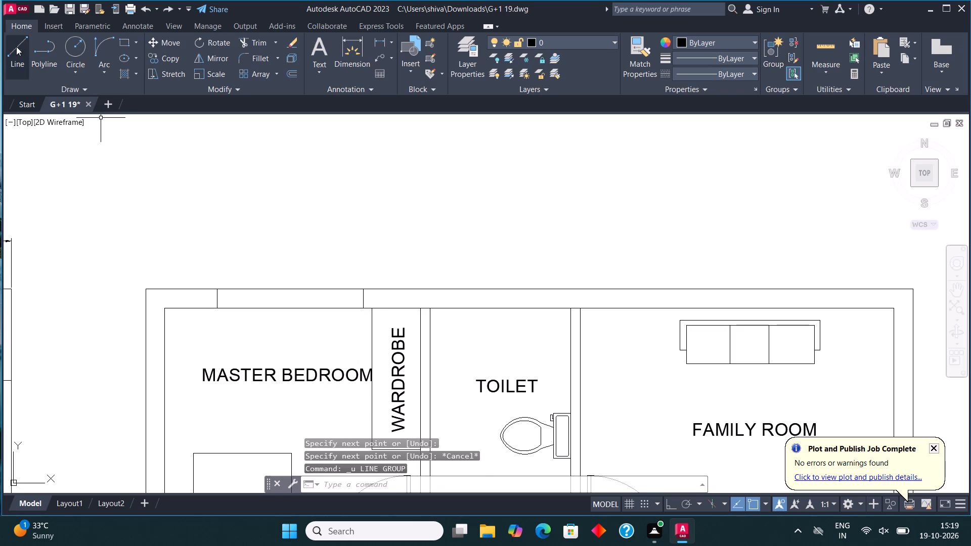
Draw the horizontal centre line of the second floor master bedroom window between the midpoints of its short sides.
left_click(12, 44)
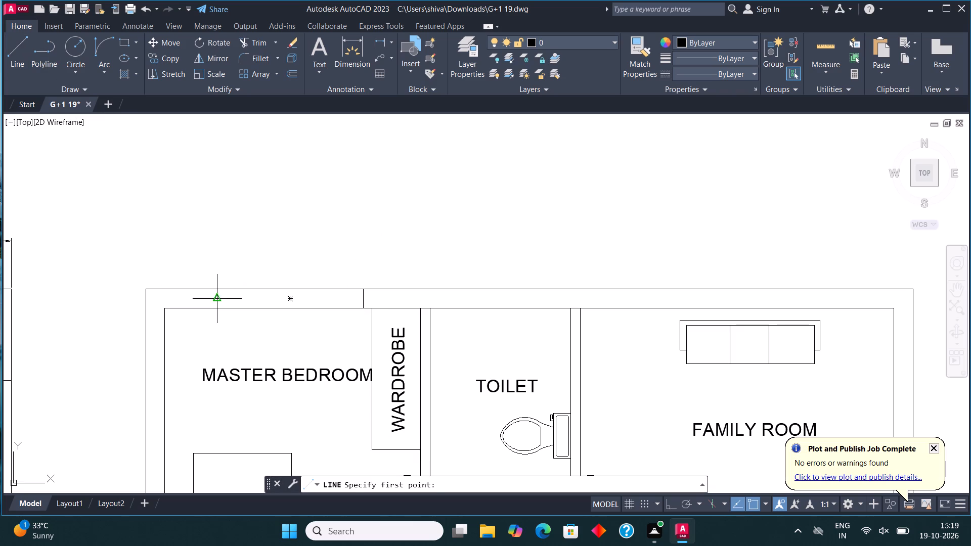
left_click(219, 299)
left_click(364, 298)
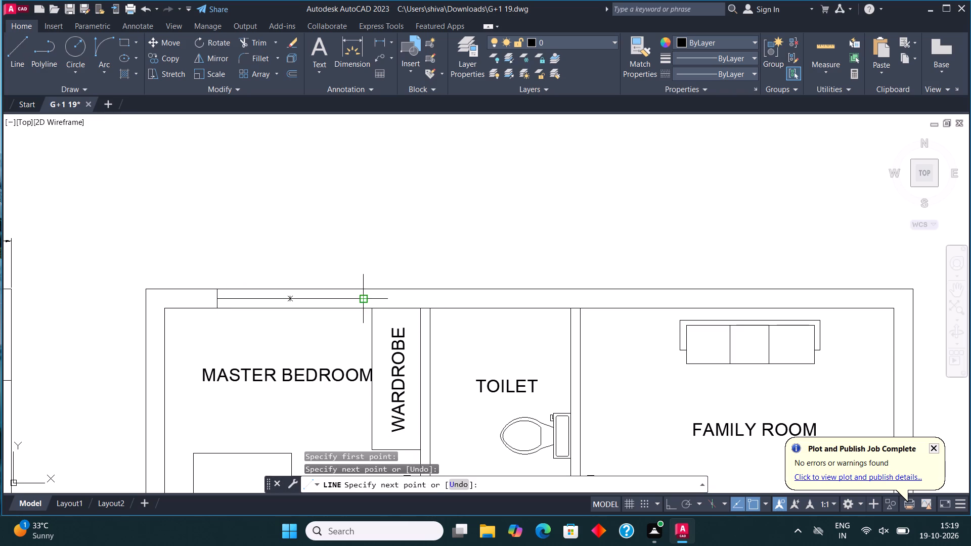
key("Escape")
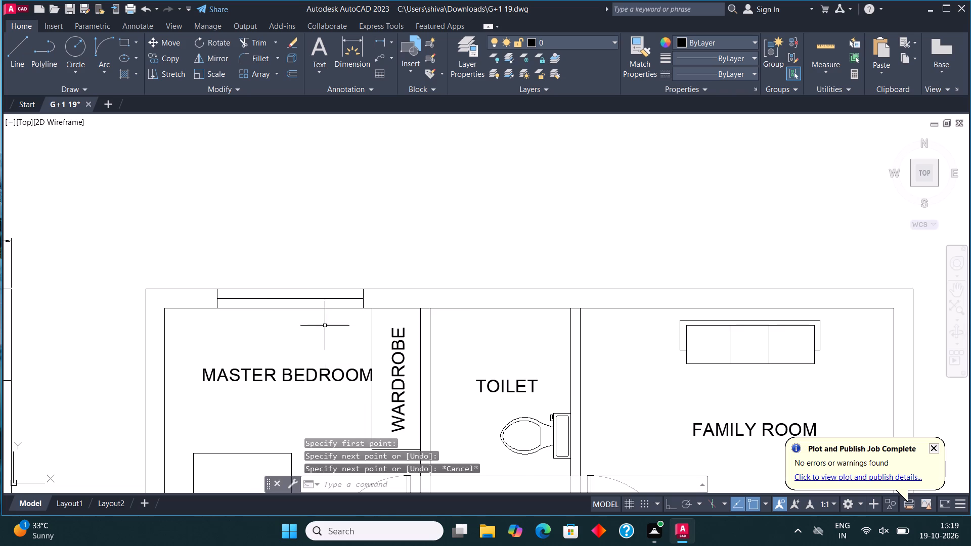
Draw a window in the upper outer wall above the second floor's toilet, as a wall-thick rectangle with a horizontal centre line.
scroll(278, 348, "down", 1)
scroll(423, 333, "up", 1)
middle_click_drag(413, 328, 279, 340)
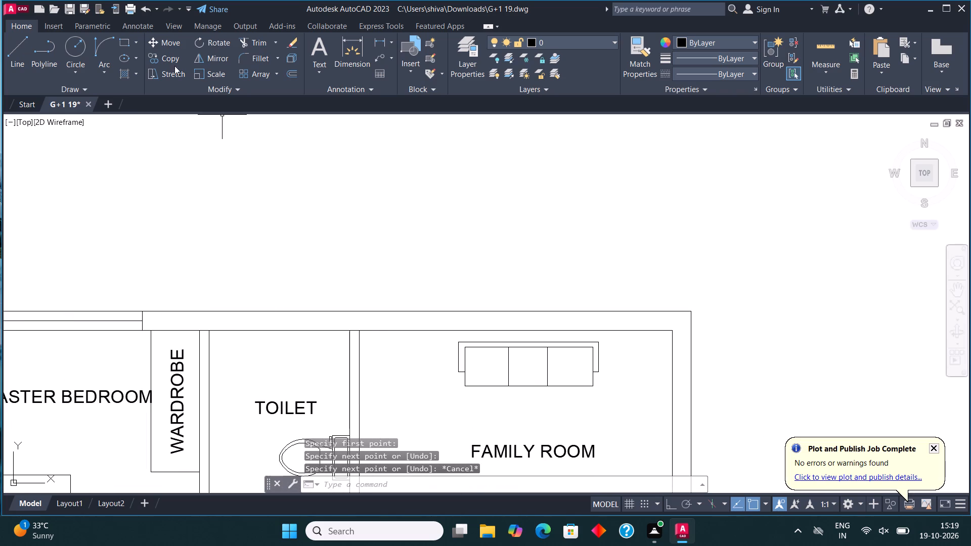
left_click(126, 37)
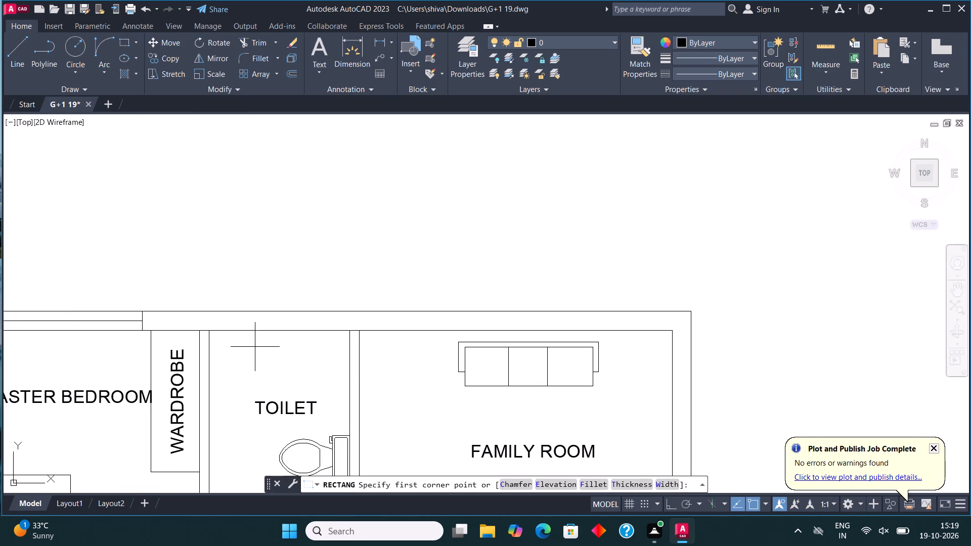
left_click(237, 328)
left_click(323, 311)
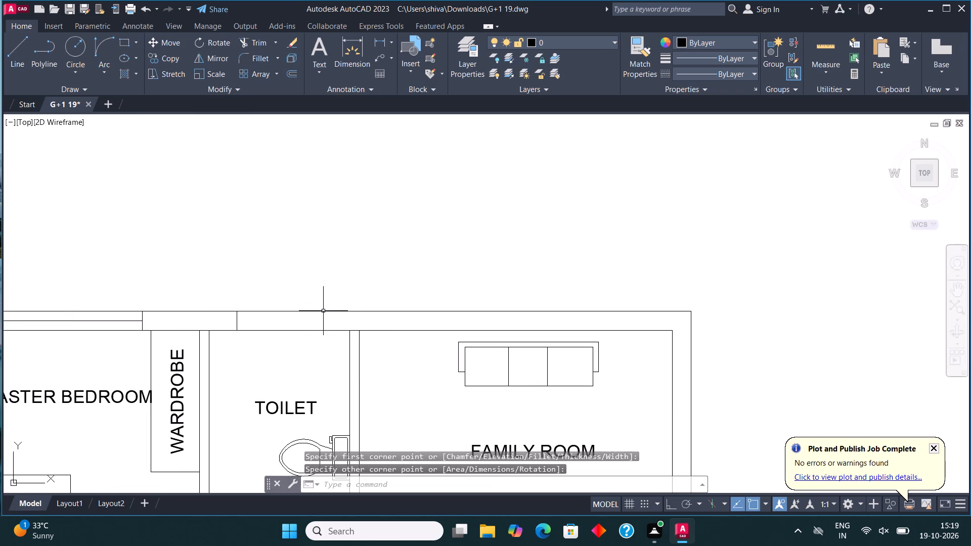
left_click(19, 45)
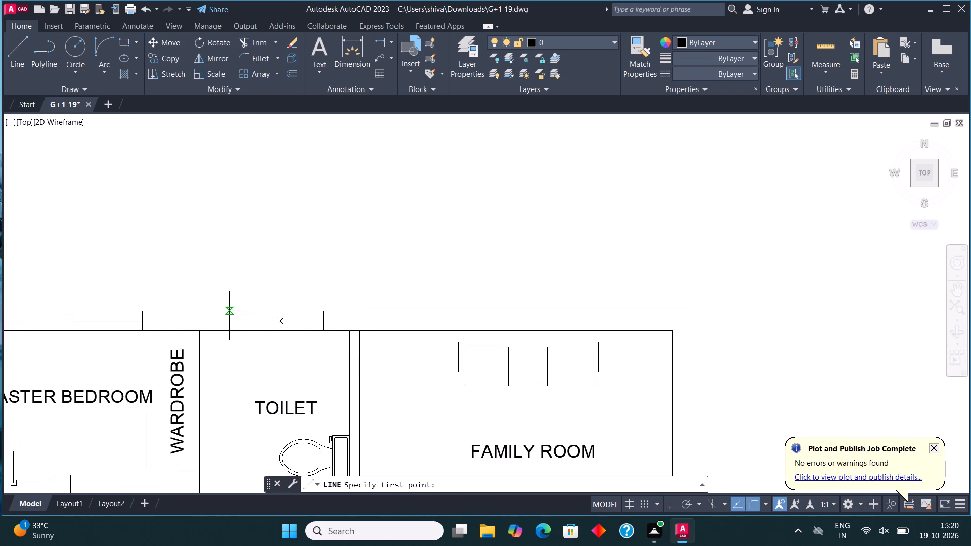
left_click(237, 321)
left_click(323, 320)
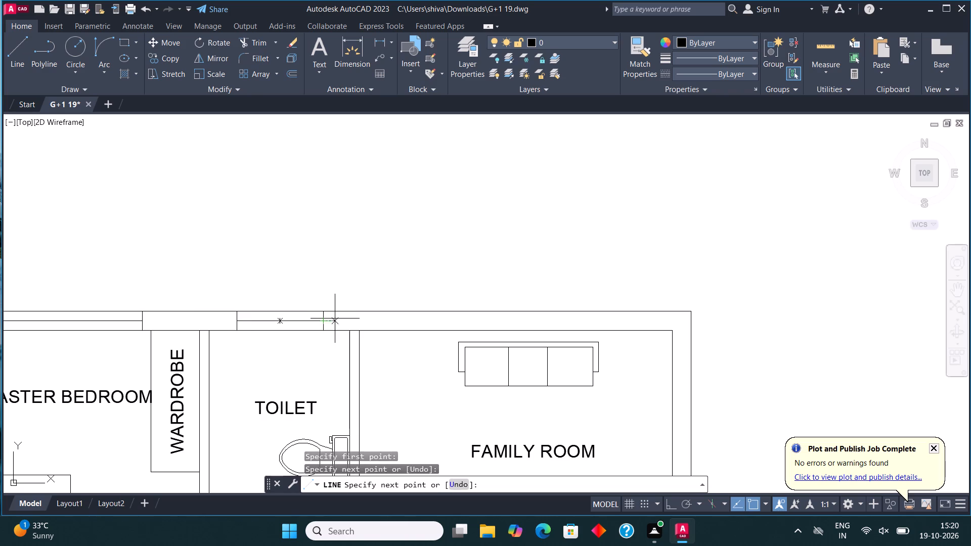
key("Escape")
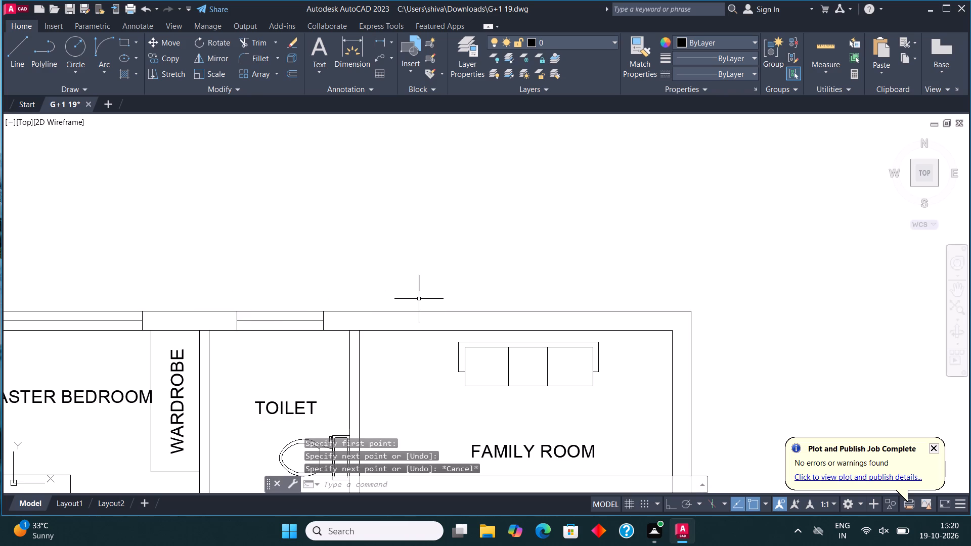
Draw a window in the second floor's left outer wall beside the great room's three-seat sofa, as a wall-thick rectangle with a vertical centre line.
scroll(419, 299, "down", 6)
scroll(391, 353, "up", 2)
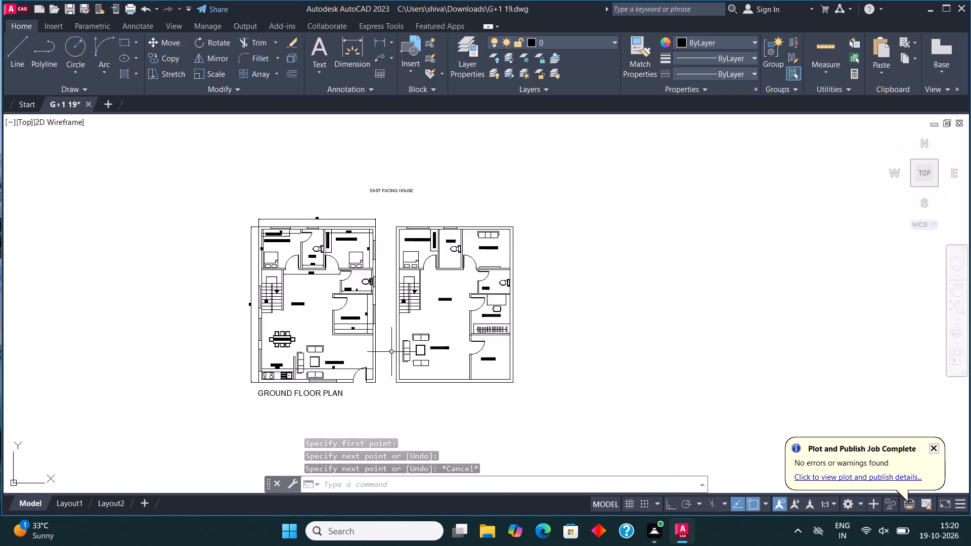
scroll(391, 352, "up", 3)
scroll(391, 348, "down", 2)
middle_click_drag(390, 344, 359, 340)
scroll(359, 340, "up", 1)
middle_click_drag(348, 334, 318, 330)
scroll(318, 330, "up", 1)
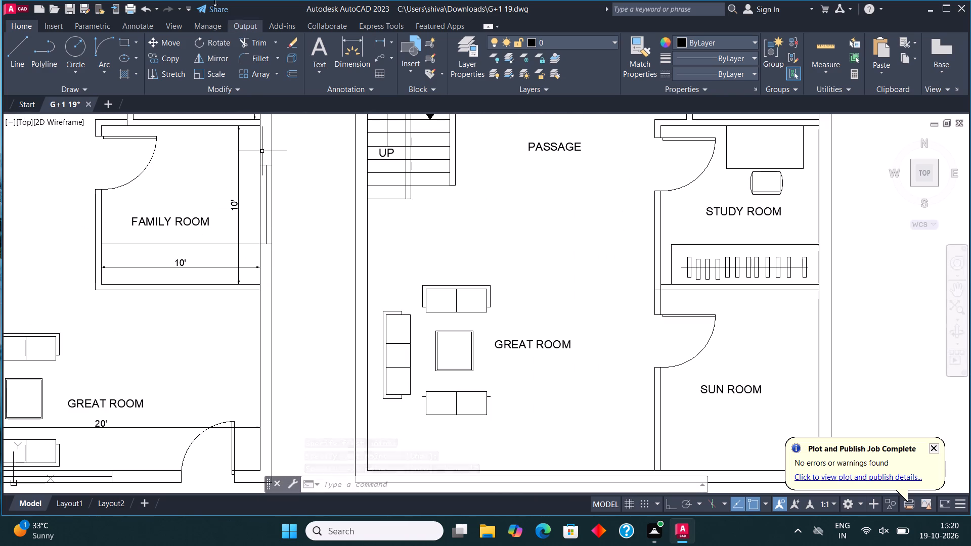
left_click(120, 42)
scroll(383, 238, "down", 1)
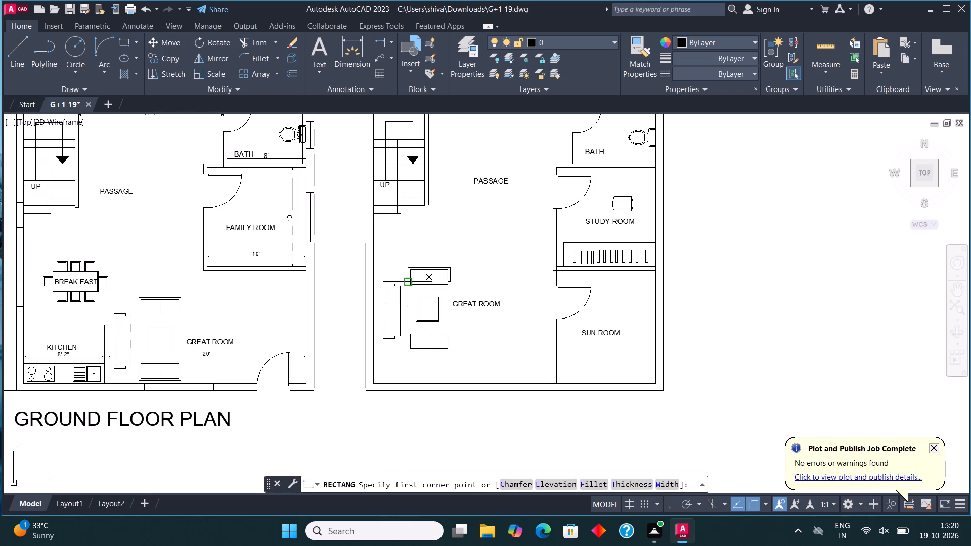
left_click(363, 368)
scroll(376, 317, "up", 1)
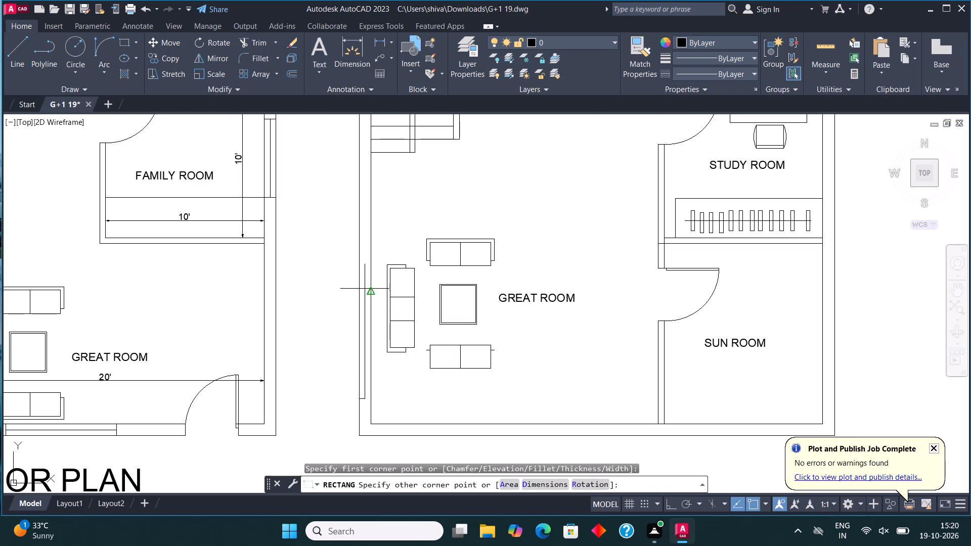
left_click(371, 272)
left_click(24, 37)
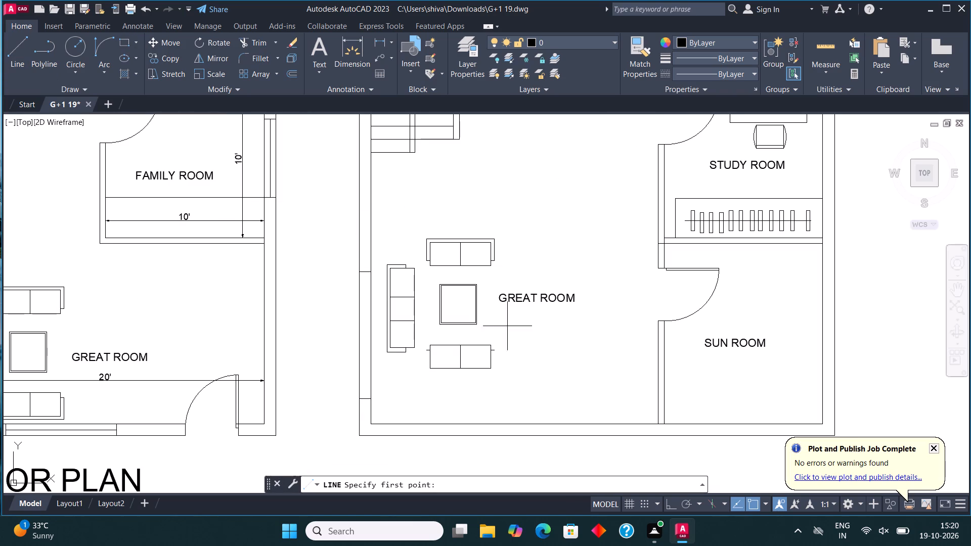
left_click(366, 399)
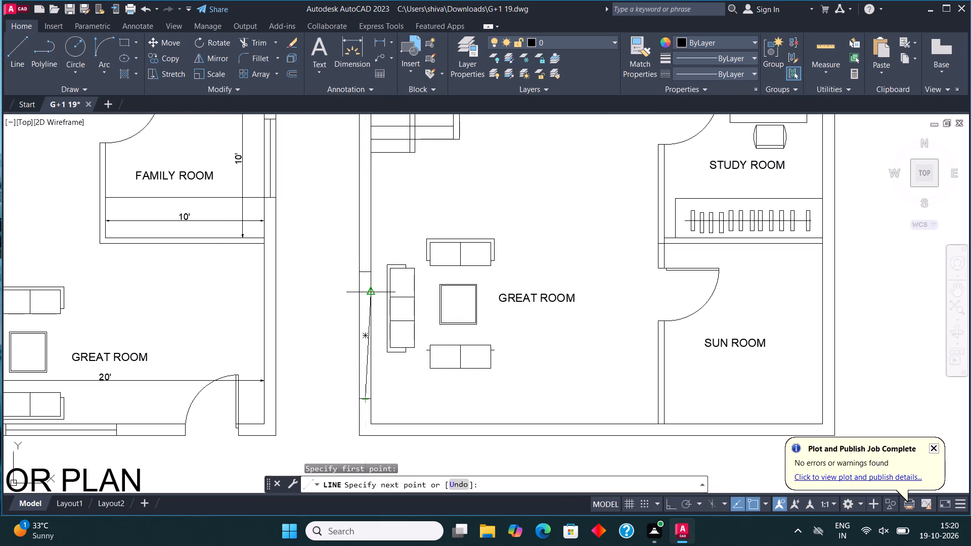
left_click(366, 272)
key("Escape")
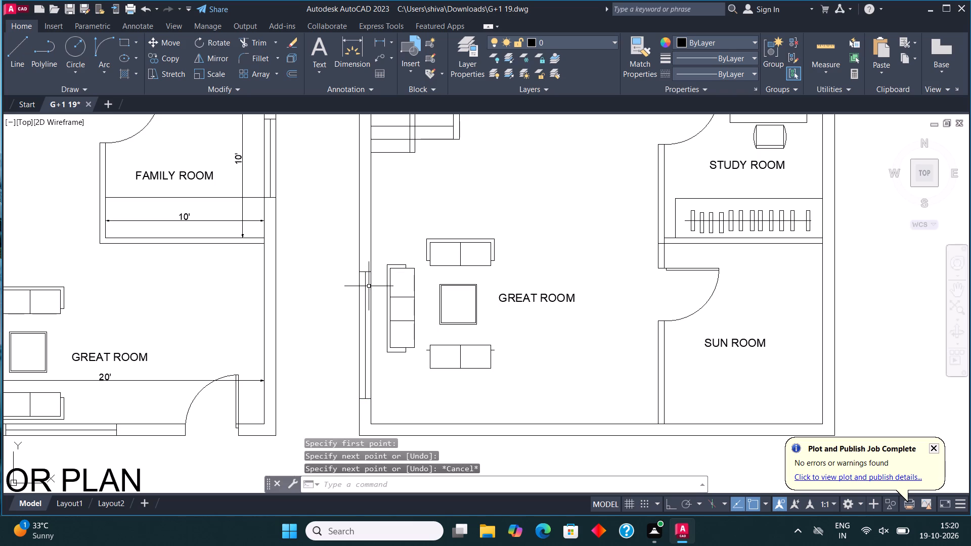
Draw a second window in the second floor's left outer wall, between the great room window and the staircase, with a vertical centre line.
middle_click_drag(385, 261, 383, 330)
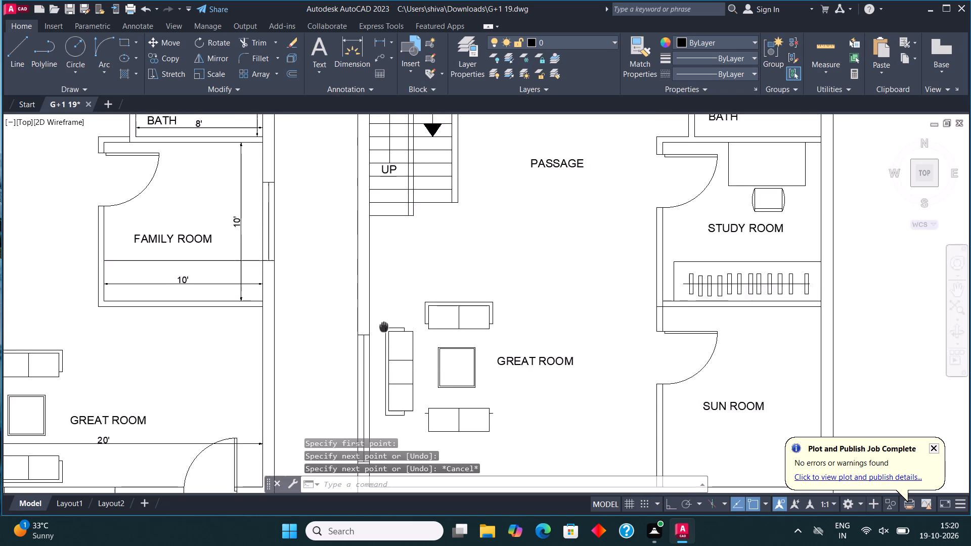
middle_click_drag(383, 330, 375, 366)
left_click(123, 42)
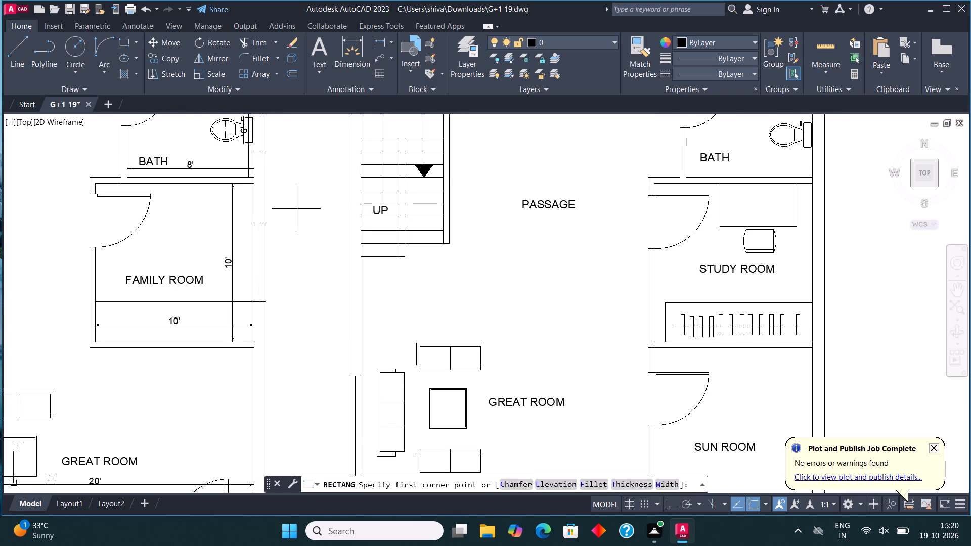
left_click(351, 367)
left_click(362, 265)
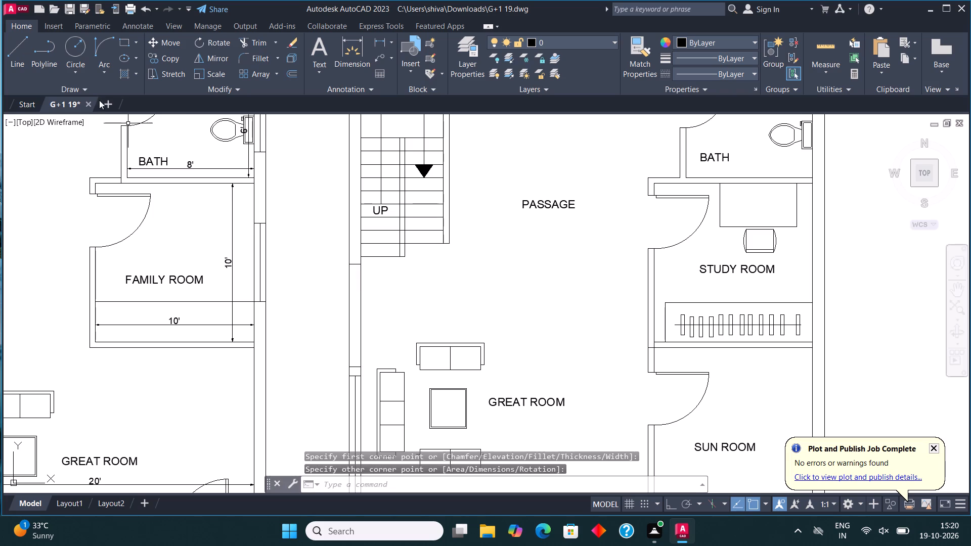
left_click(21, 46)
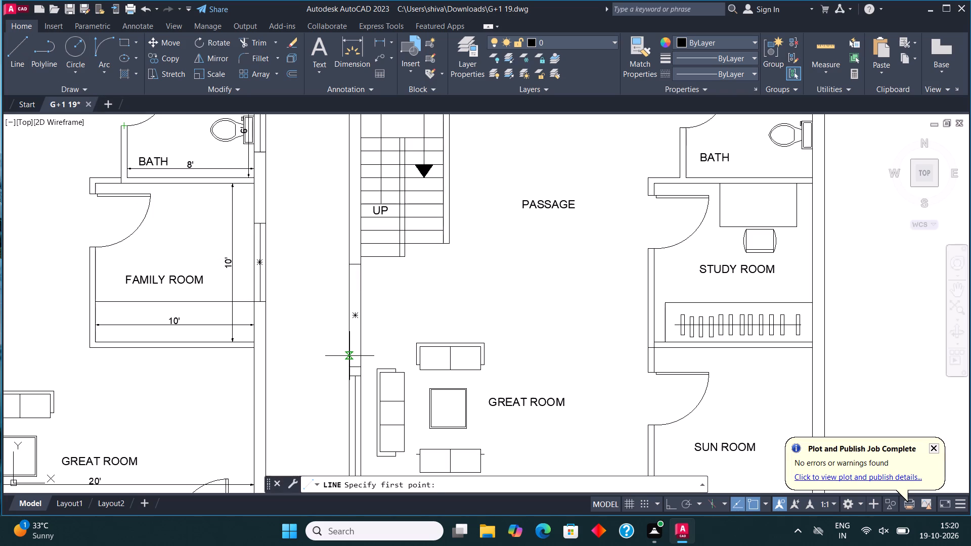
left_click(355, 365)
left_click(353, 263)
key("Escape")
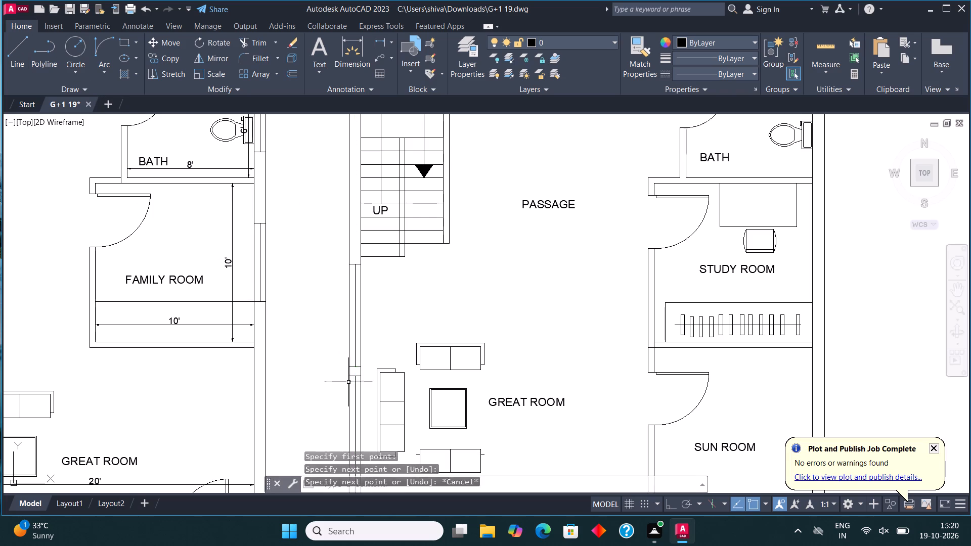
Draw a window in the second floor's left outer wall beside the staircase, as a wall-thick rectangle with a vertical centre line.
scroll(356, 408, "down", 3)
scroll(377, 286, "up", 3)
middle_click_drag(352, 326, 351, 208)
scroll(358, 239, "down", 1)
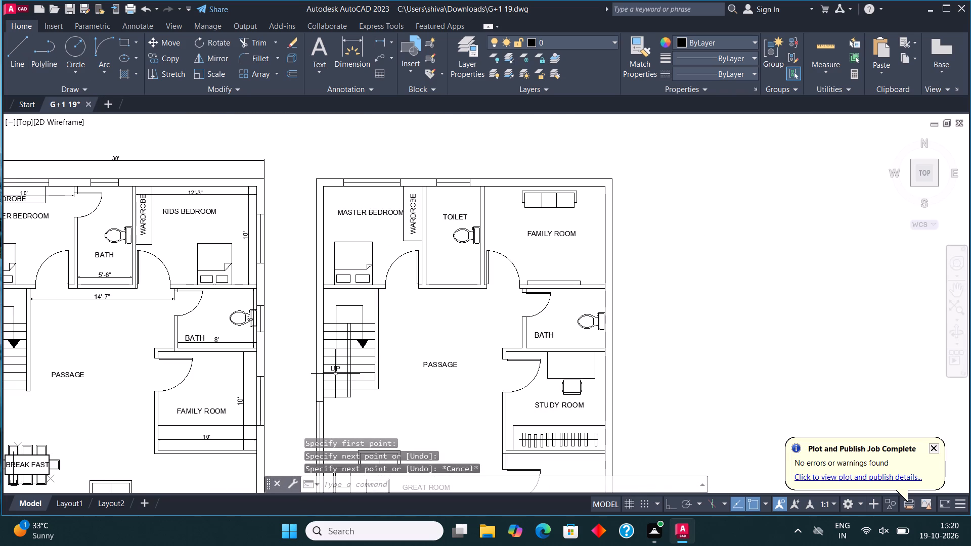
scroll(335, 373, "up", 1)
left_click(120, 42)
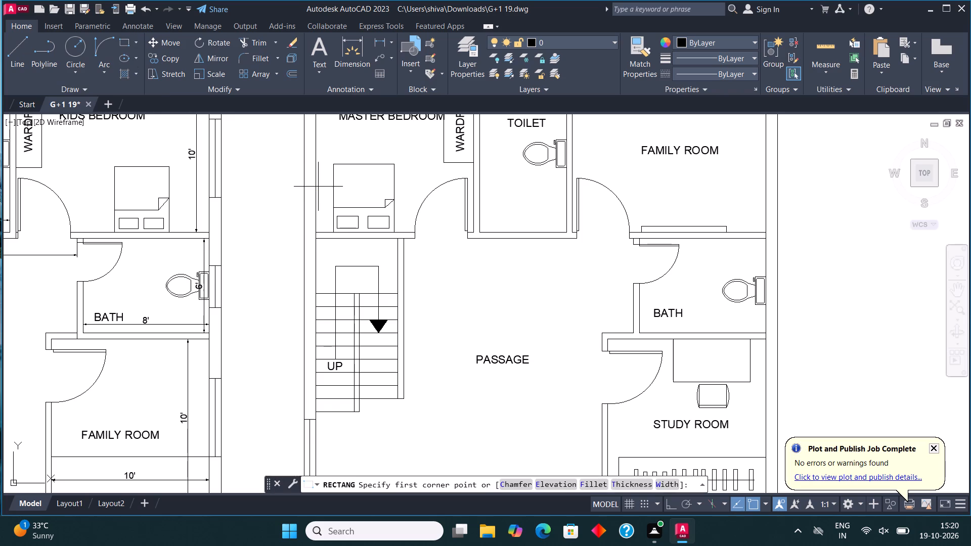
left_click(305, 356)
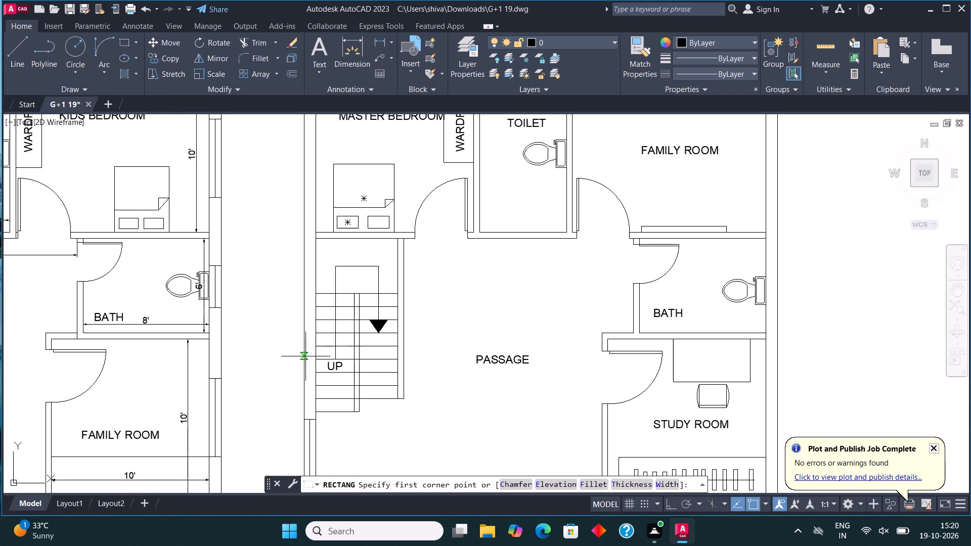
left_click(316, 295)
left_click(20, 44)
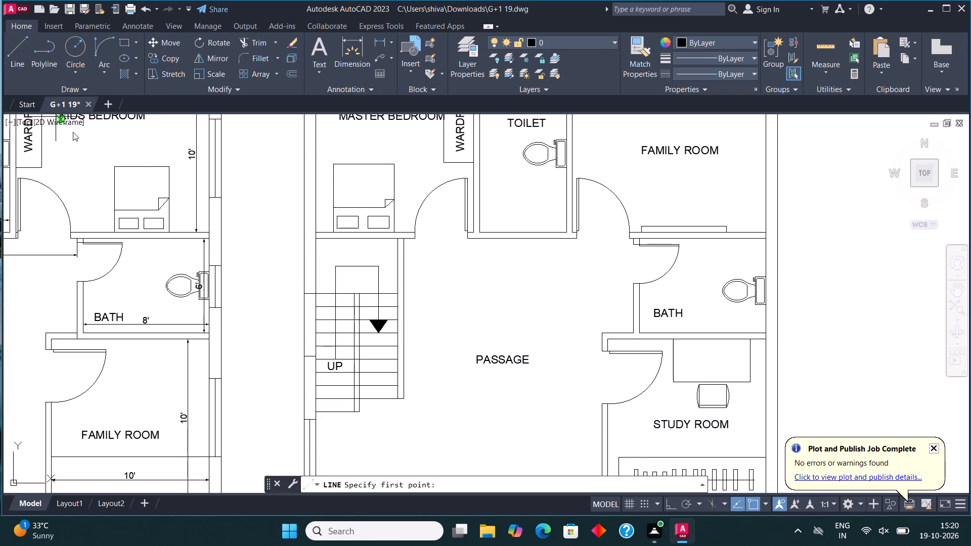
left_click(310, 362)
left_click(310, 296)
key("Escape")
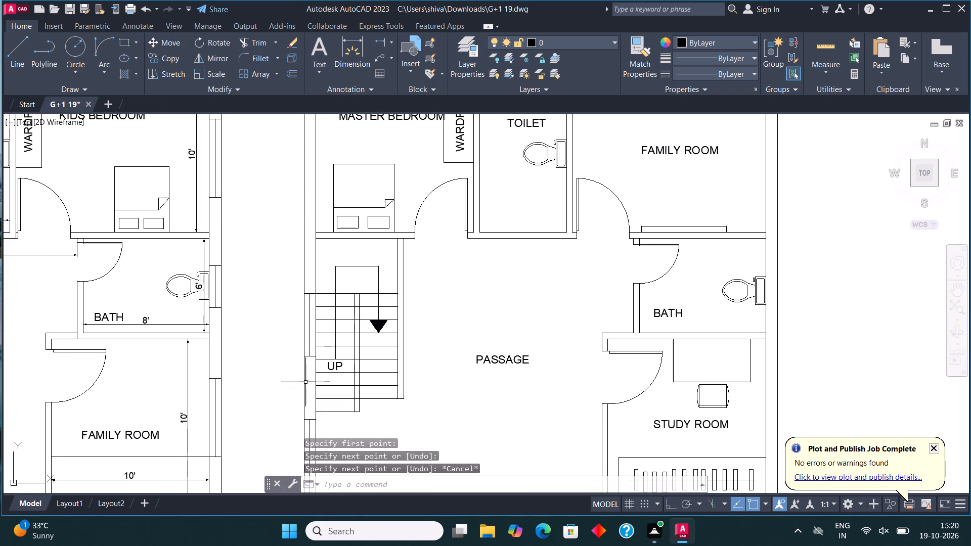
Draw a window in the second floor's left outer wall beside the master bedroom bed, as a wall-thick rectangle with a vertical centre line.
scroll(305, 384, "down", 1)
middle_click_drag(323, 248, 316, 303)
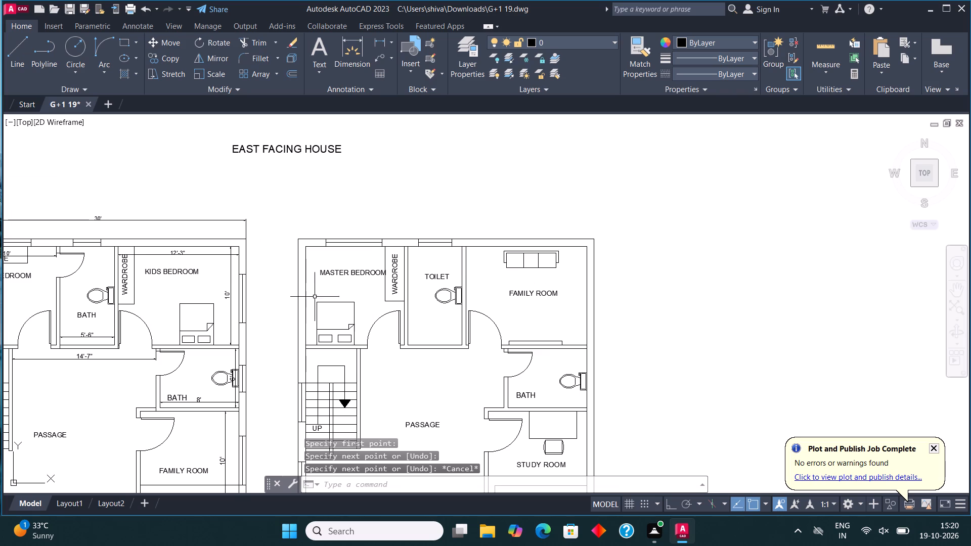
left_click(125, 37)
scroll(316, 321, "up", 2)
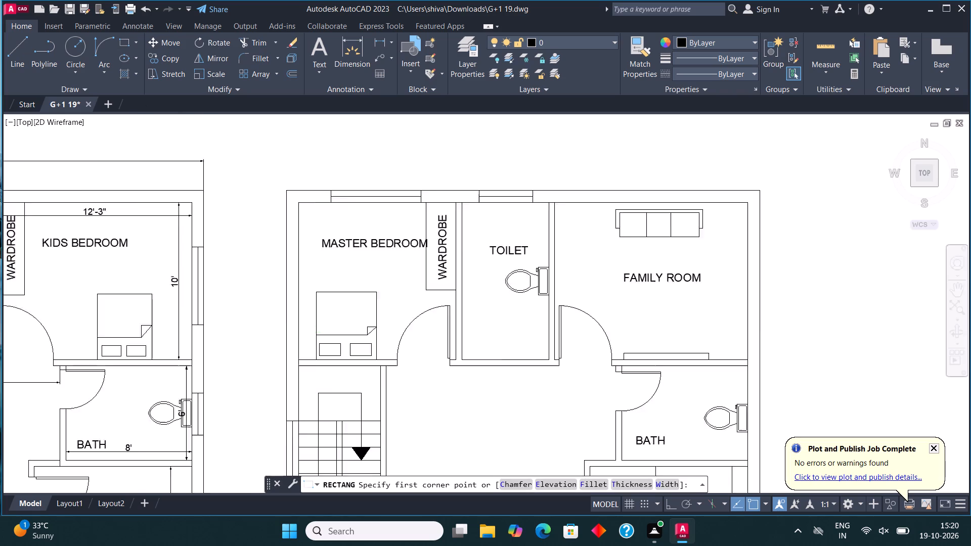
left_click(271, 337)
left_click(285, 192)
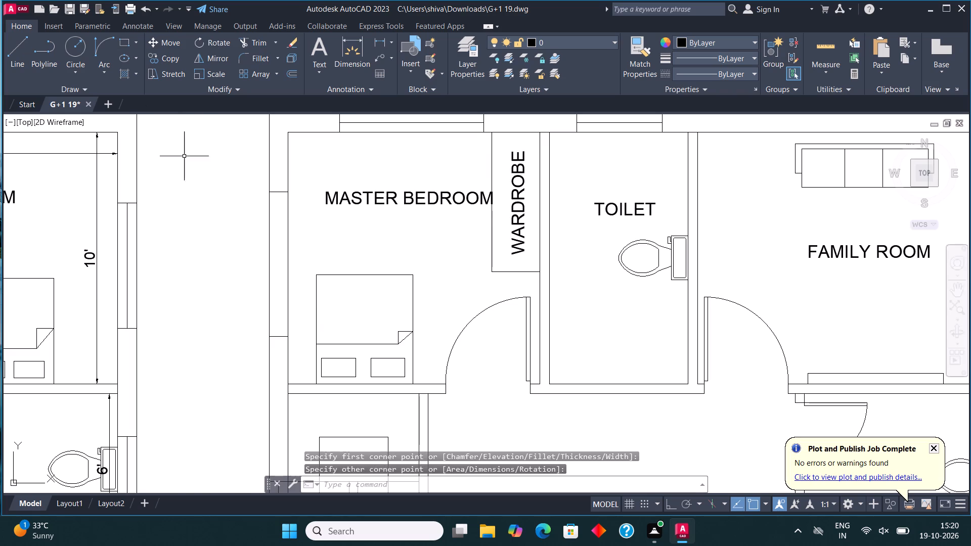
left_click(18, 48)
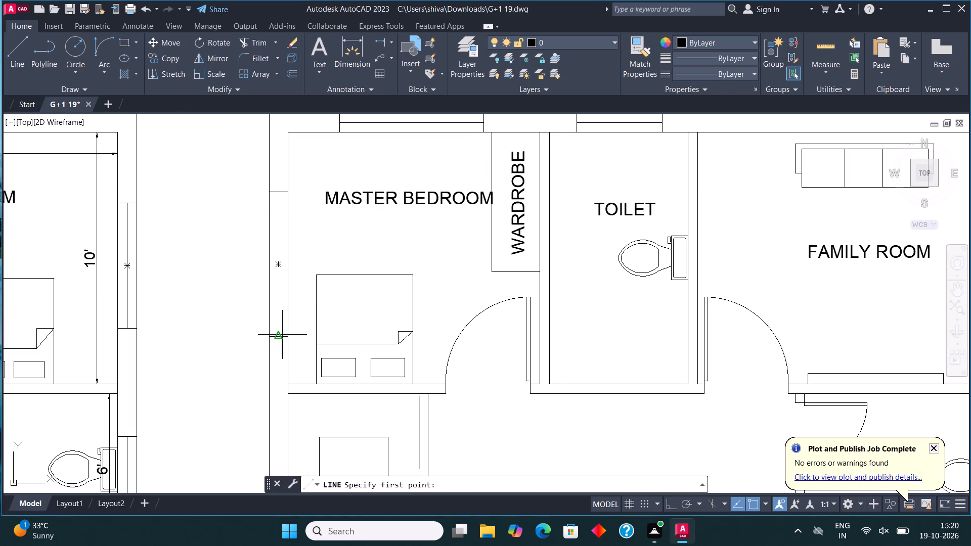
left_click(278, 336)
left_click(274, 193)
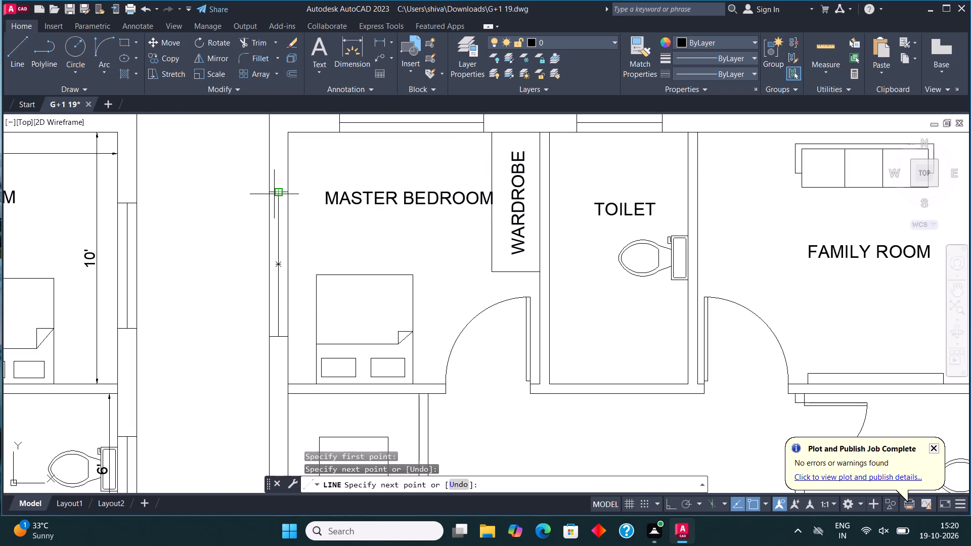
key("Escape")
Copy the master bedroom's left-wall window, rectangle and centre line, into the right outer wall beside the second floor's family room.
scroll(270, 329, "down", 3)
scroll(354, 300, "up", 1)
middle_click_drag(352, 299, 321, 270)
scroll(339, 288, "up", 1)
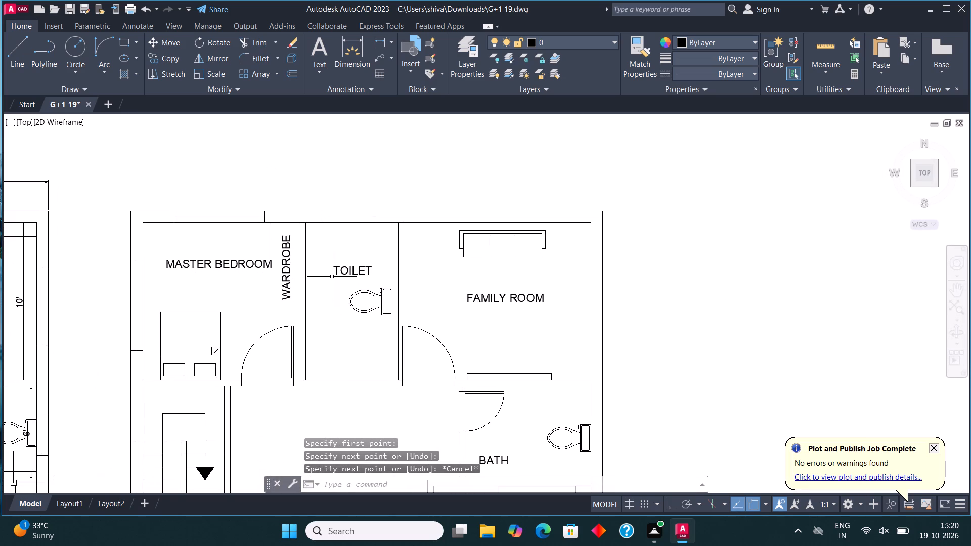
scroll(332, 277, "down", 1)
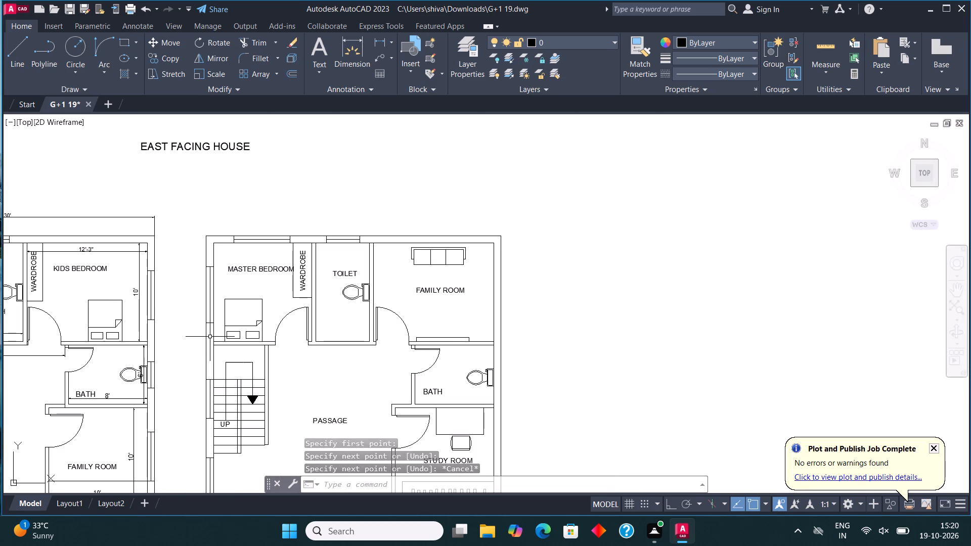
left_click(203, 329)
left_click(215, 259)
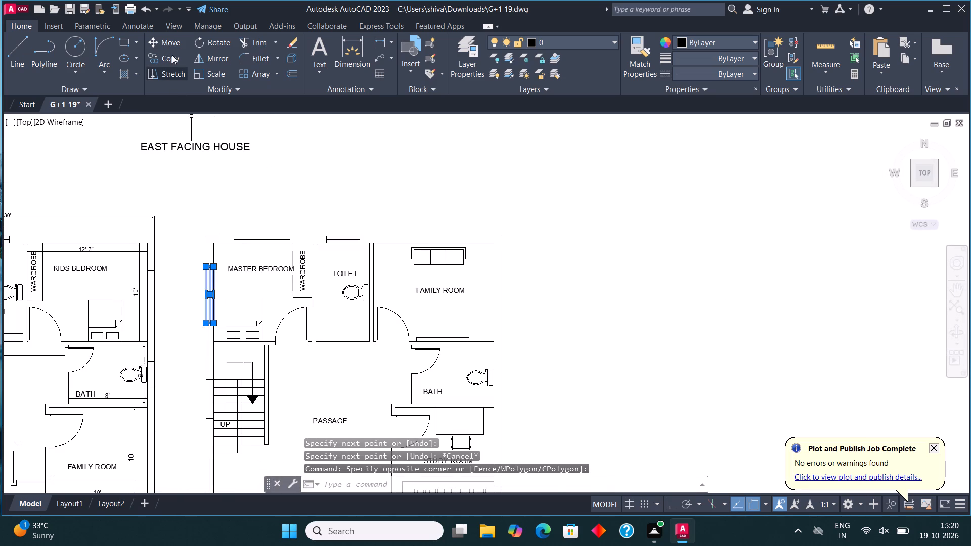
left_click(172, 55)
left_click(215, 270)
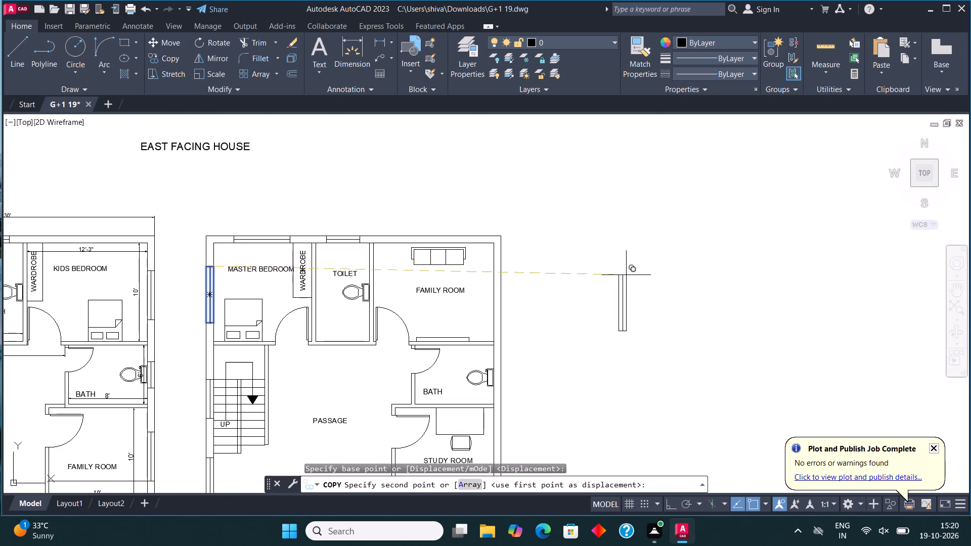
scroll(531, 257, "up", 2)
left_click(455, 286)
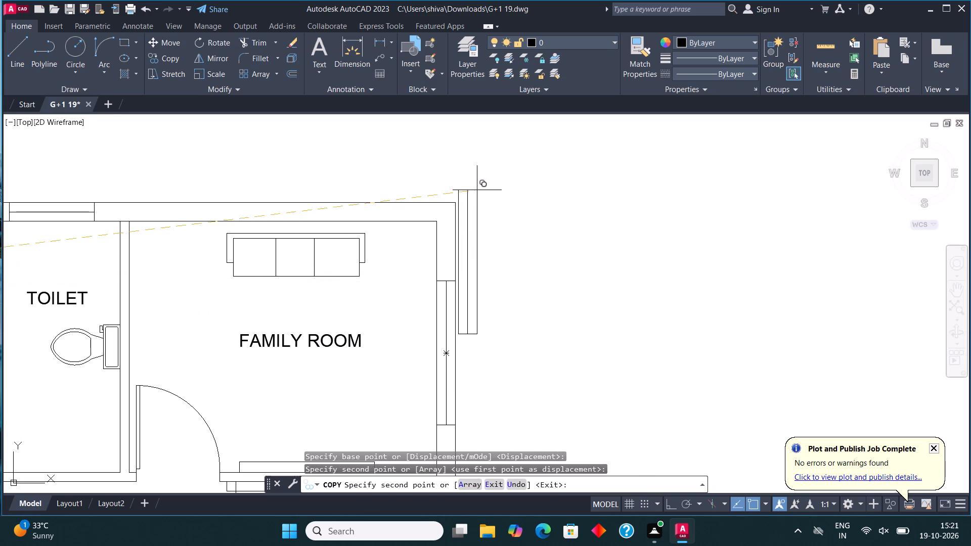
Place another copy of the same window at the right outer wall beside the study room.
scroll(477, 190, "down", 3)
scroll(473, 324, "up", 2)
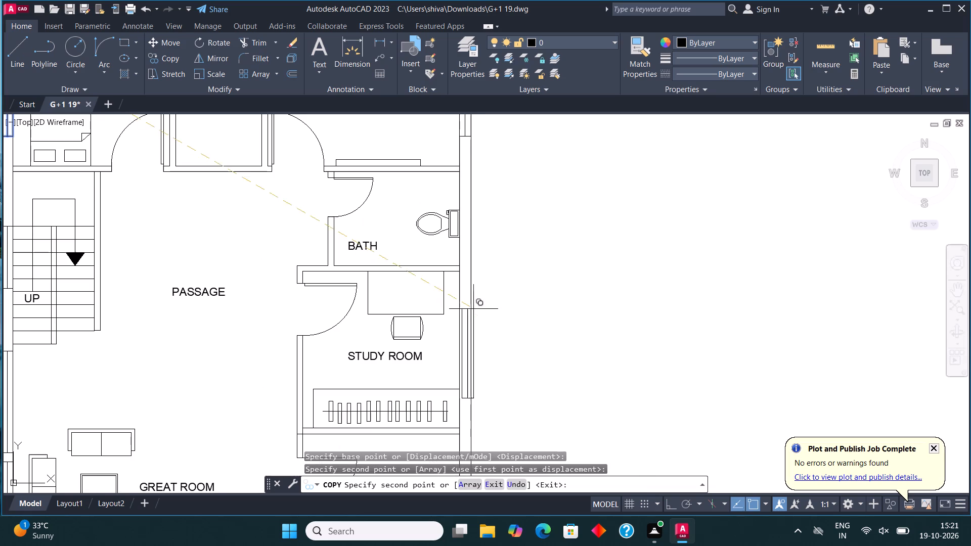
left_click(464, 292)
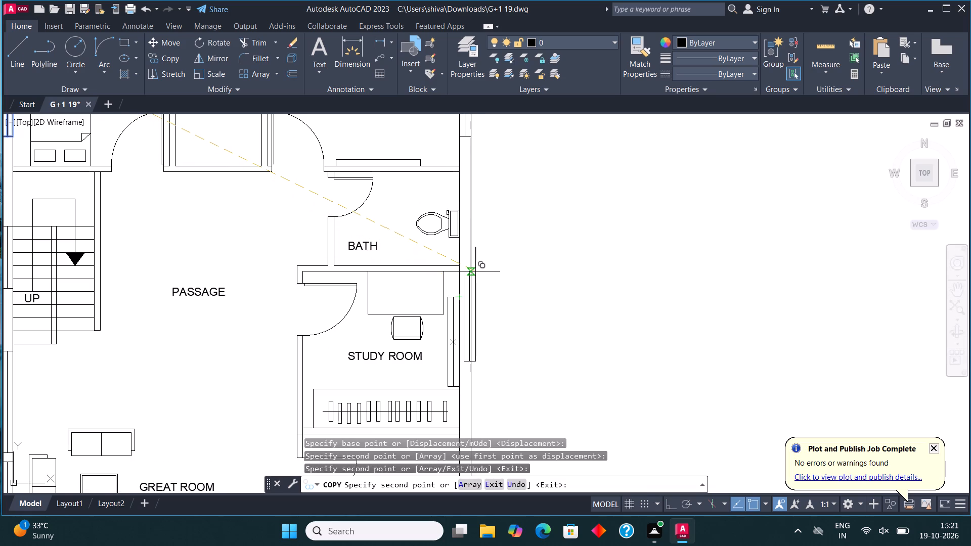
key("Escape")
Move the study room window copy horizontally so it sits within the thickness of the right outer wall.
scroll(472, 349, "up", 1)
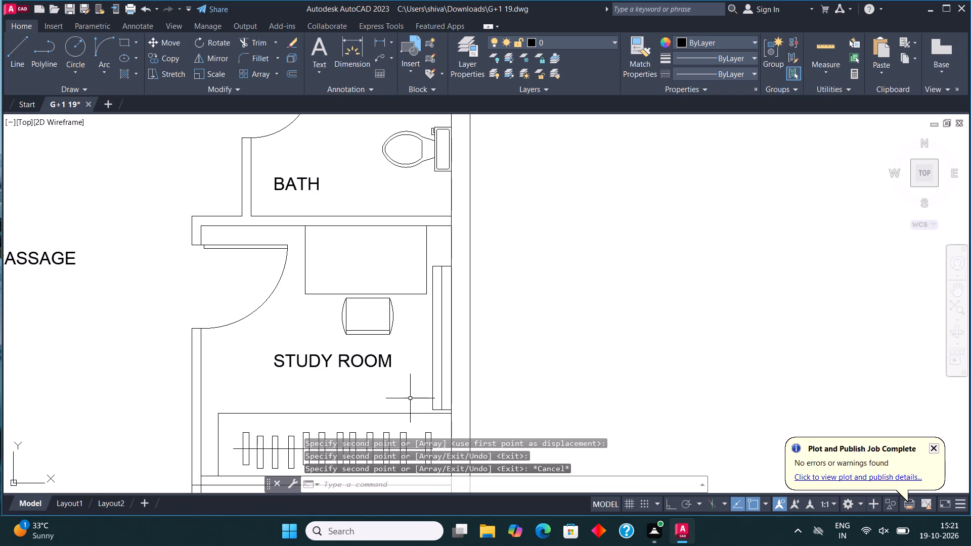
scroll(422, 417, "up", 2)
left_click(432, 409)
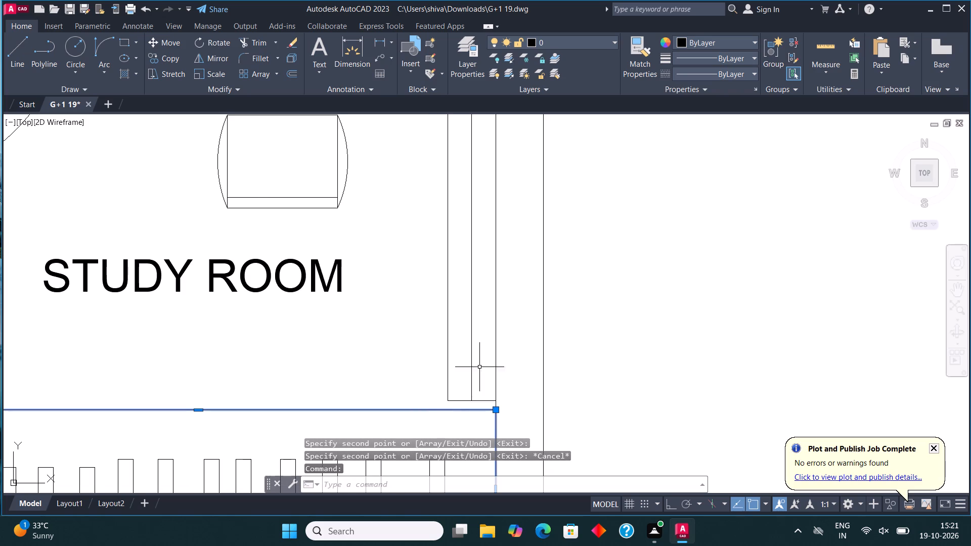
scroll(490, 353, "down", 1)
key("Escape")
scroll(462, 373, "up", 4)
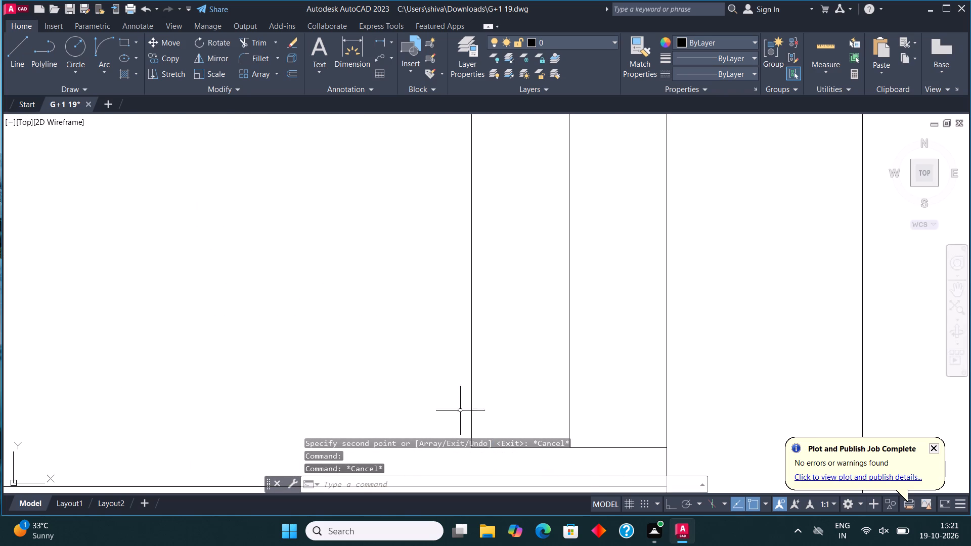
scroll(461, 400, "down", 2)
scroll(465, 427, "up", 2)
left_click(465, 415)
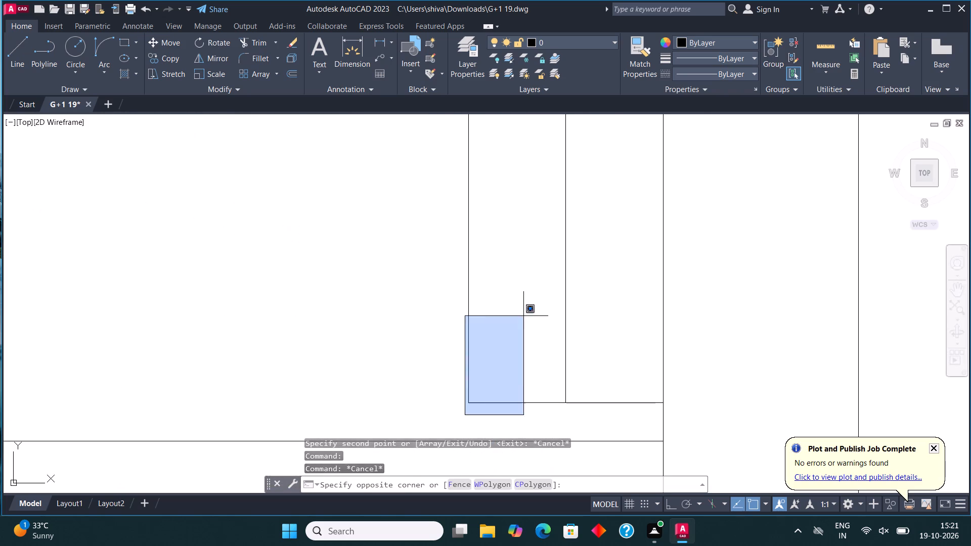
scroll(531, 305, "down", 4)
middle_click_drag(564, 172, 561, 272)
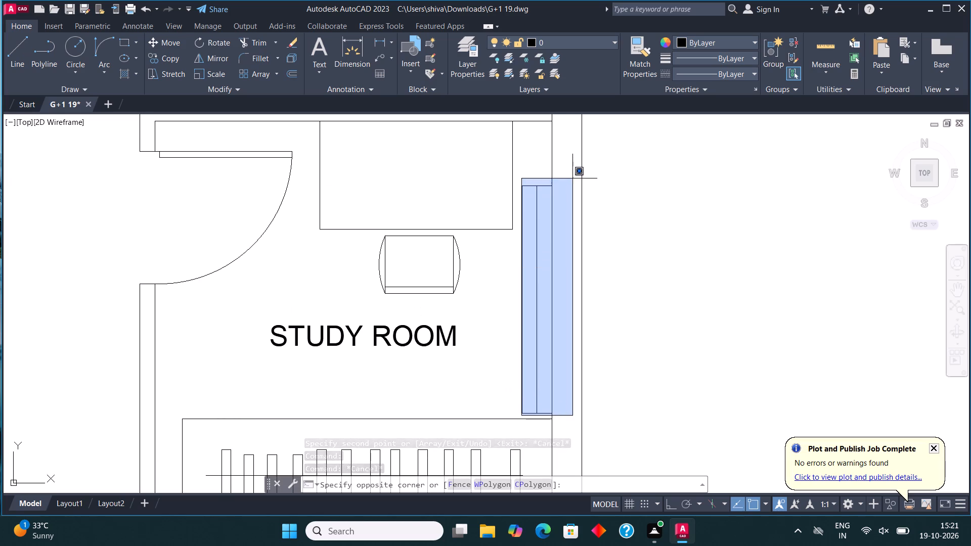
left_click(571, 176)
left_click(162, 36)
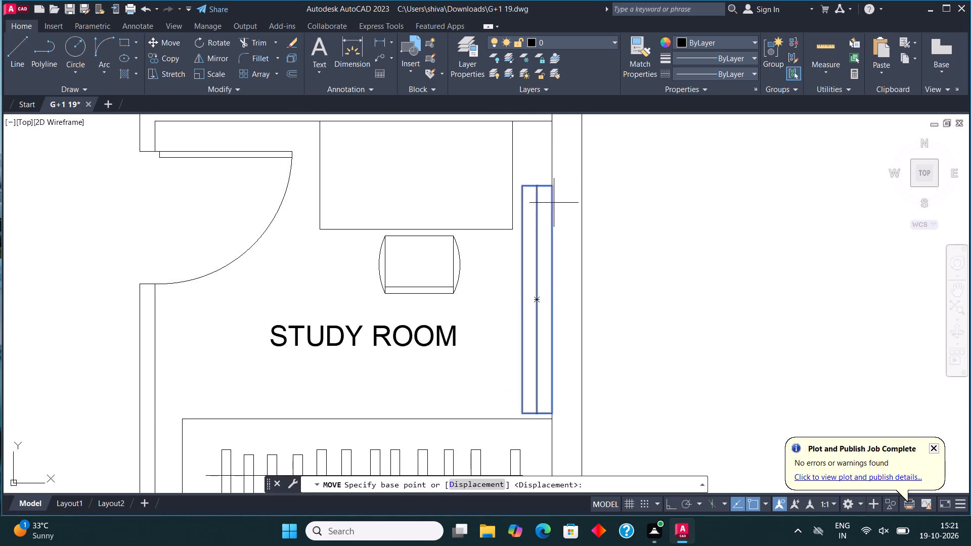
left_click(557, 186)
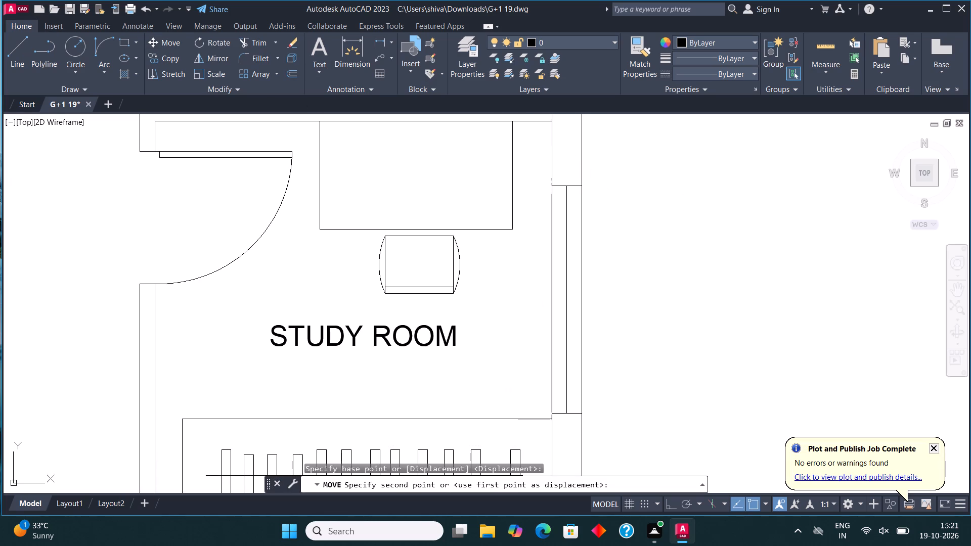
left_click(583, 185)
Move the study room window a short distance up along the right outer wall, away from the bookshelf.
scroll(467, 238, "down", 2)
scroll(546, 246, "up", 1)
left_click_drag(458, 360, 459, 352)
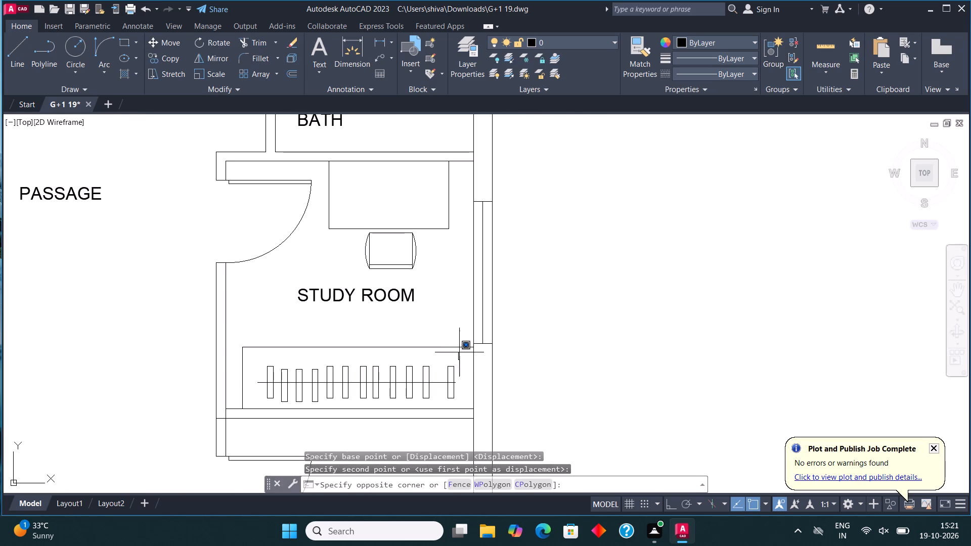
left_click(533, 192)
left_click(163, 38)
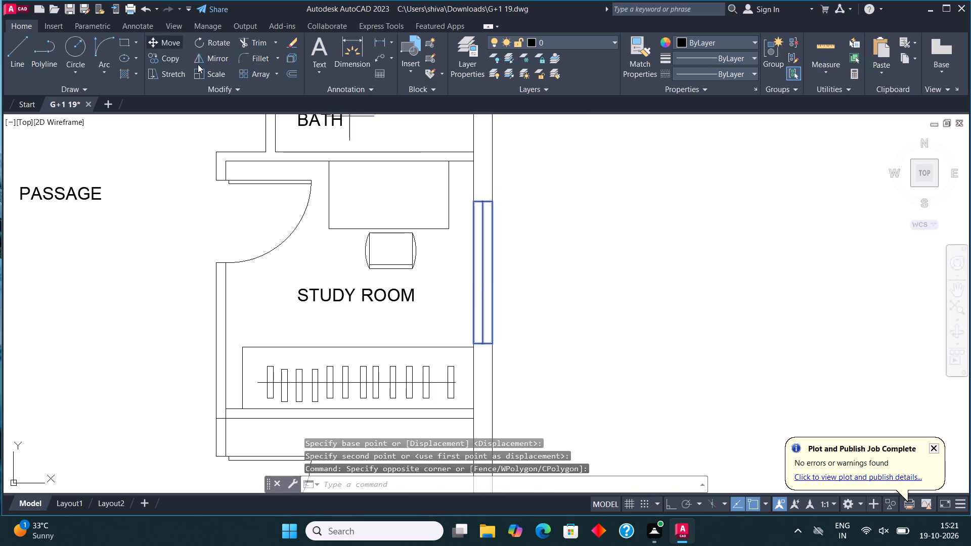
scroll(475, 192, "up", 2)
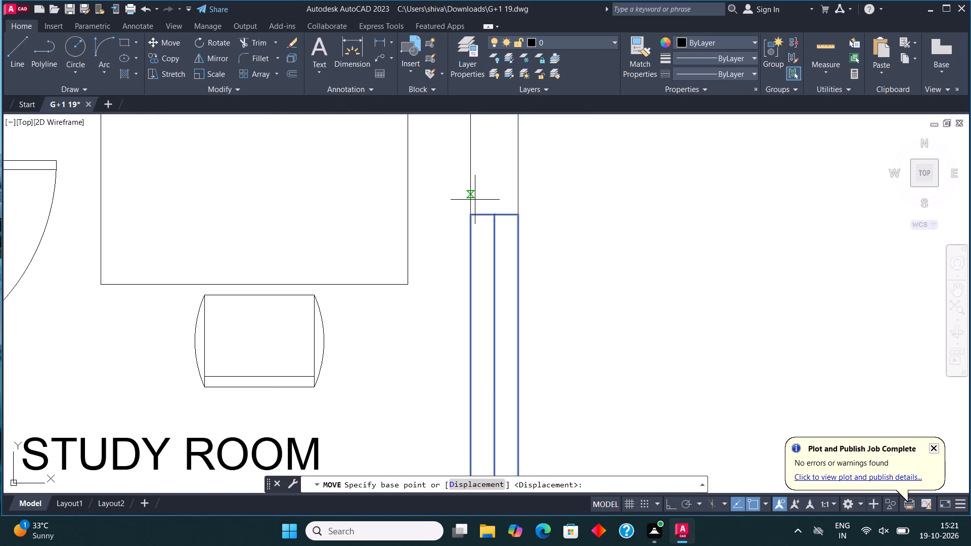
left_click(471, 217)
left_click(472, 148)
Draw a window in the right outer wall behind the second floor bath's WC, as a wall-thick rectangle with a vertical centre line.
scroll(463, 248, "down", 2)
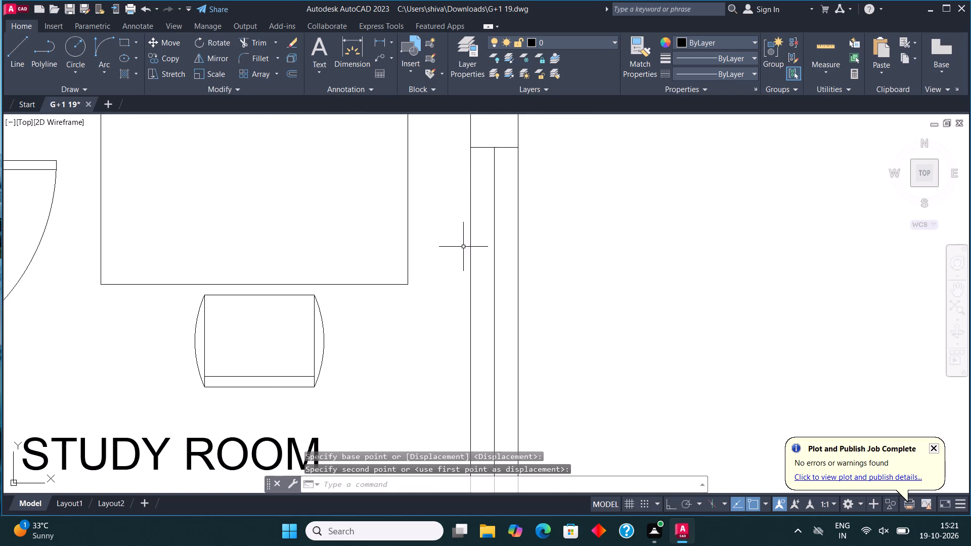
scroll(464, 251, "down", 2)
scroll(489, 197, "up", 2)
middle_click_drag(461, 251, 456, 279)
middle_click_drag(452, 194, 440, 209)
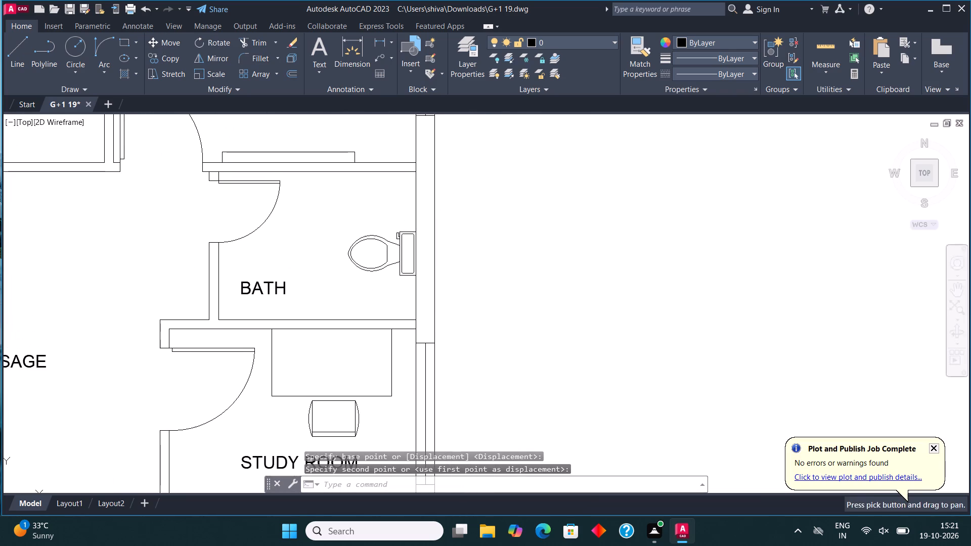
left_click(127, 37)
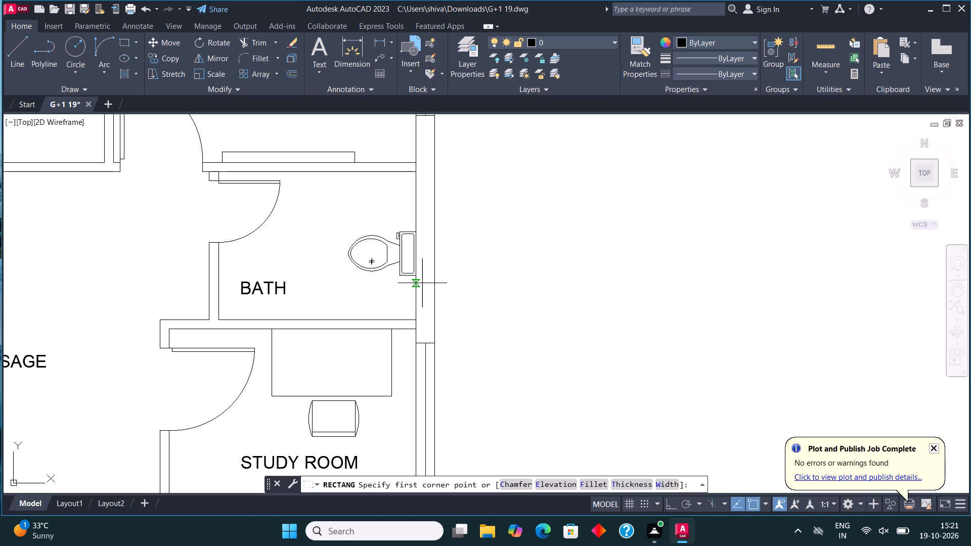
left_click(416, 282)
left_click(435, 221)
key("Escape")
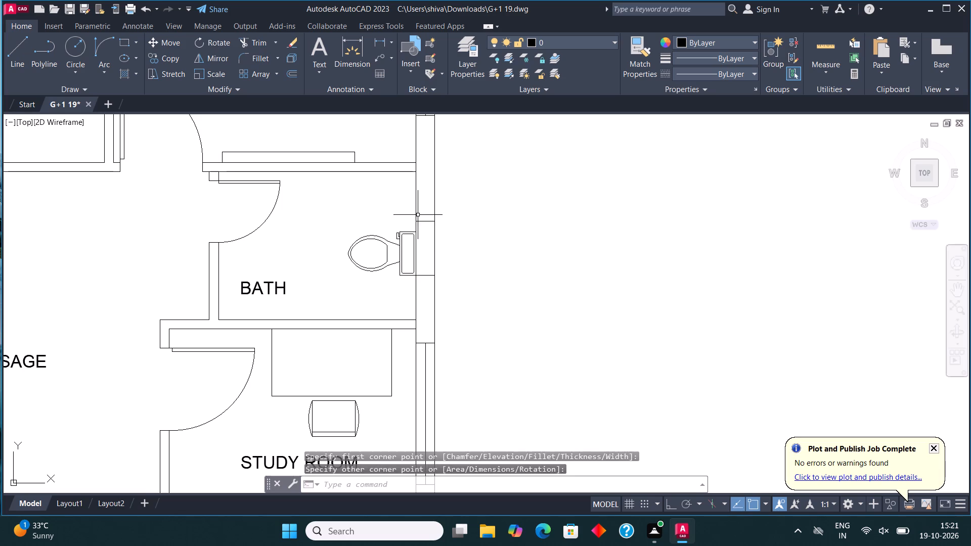
left_click(19, 44)
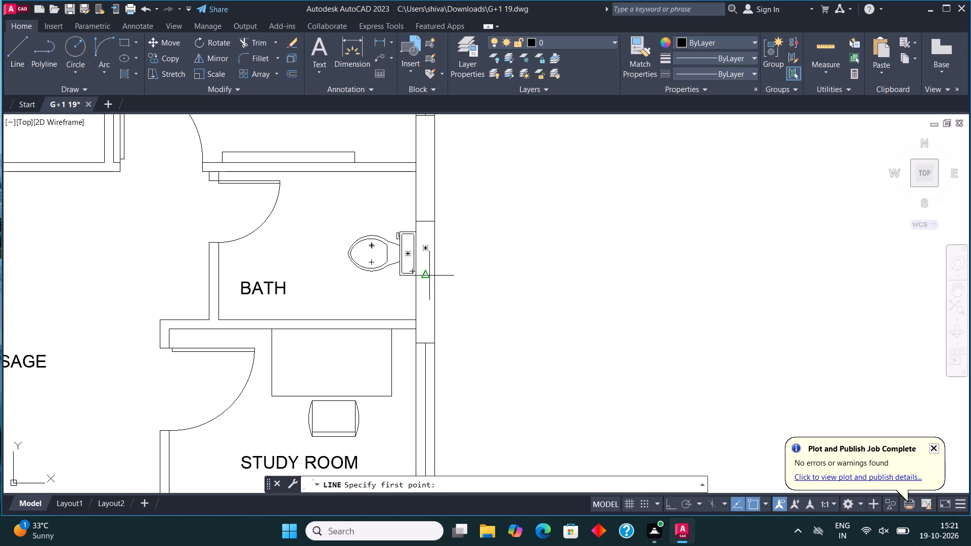
left_click(424, 276)
left_click(422, 220)
key("Escape")
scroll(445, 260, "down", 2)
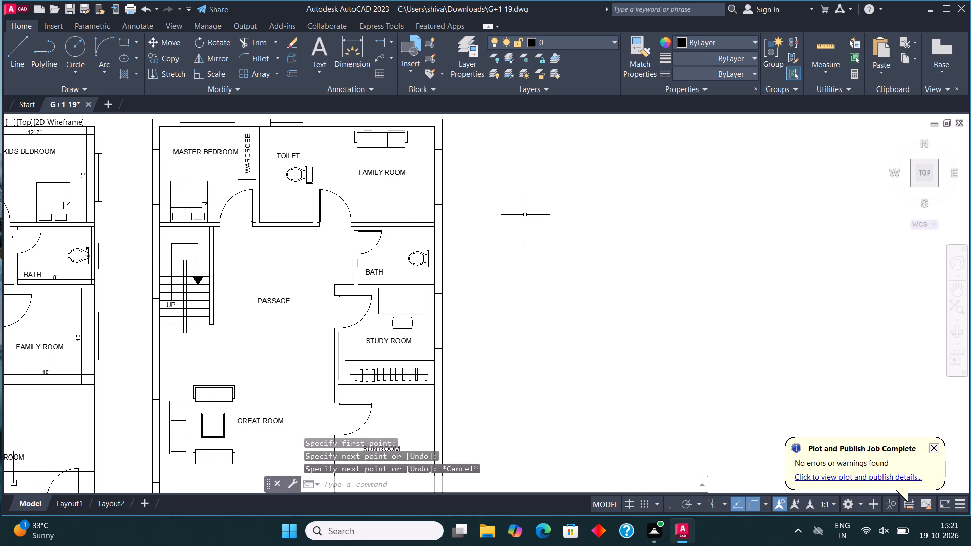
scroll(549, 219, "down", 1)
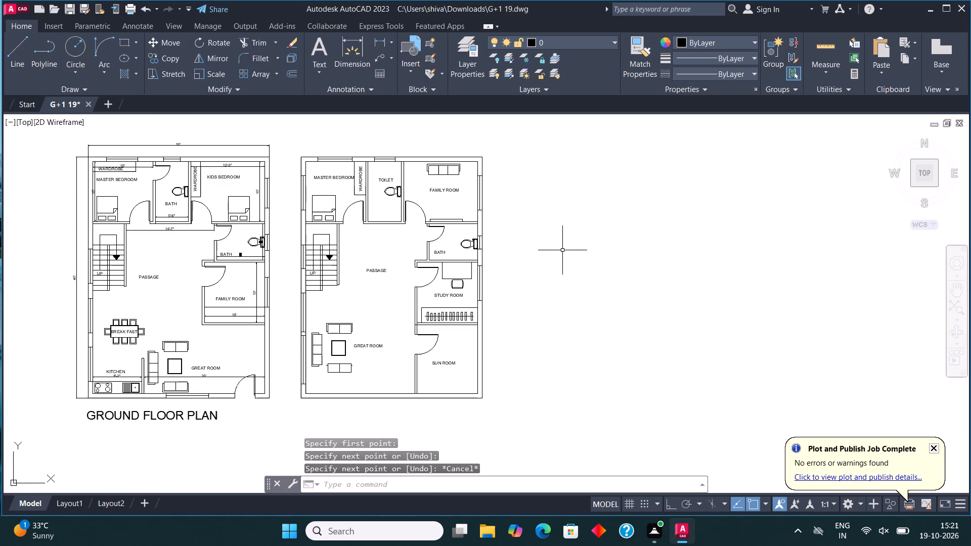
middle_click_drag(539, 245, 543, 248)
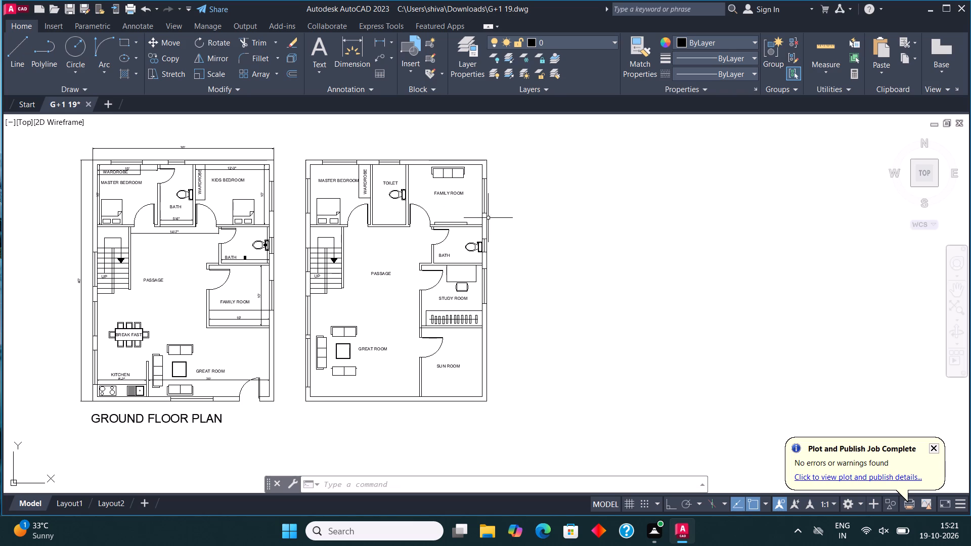
Dimension the second floor master bedroom's inner width below its top wall and its inner depth beside the left outer wall.
middle_click_drag(345, 281, 399, 298)
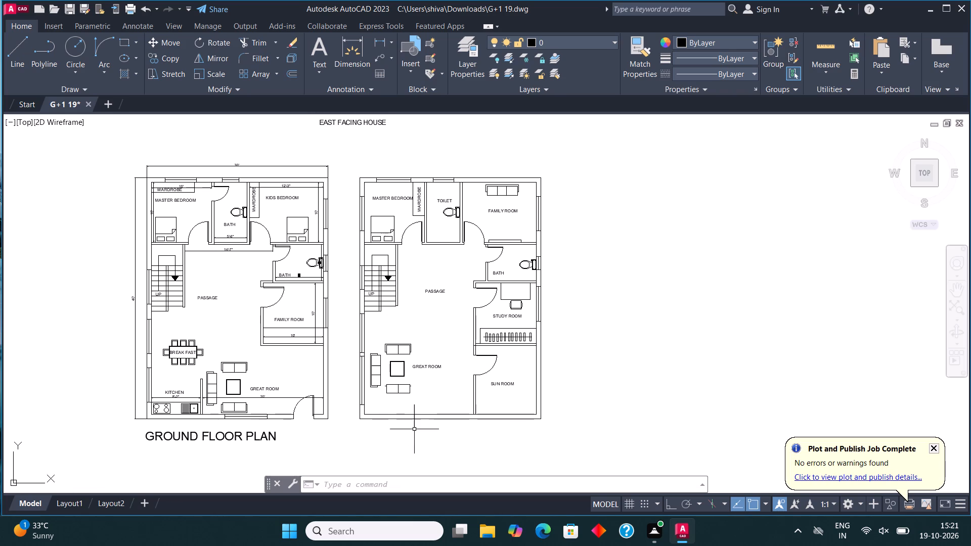
middle_click_drag(417, 398, 417, 370)
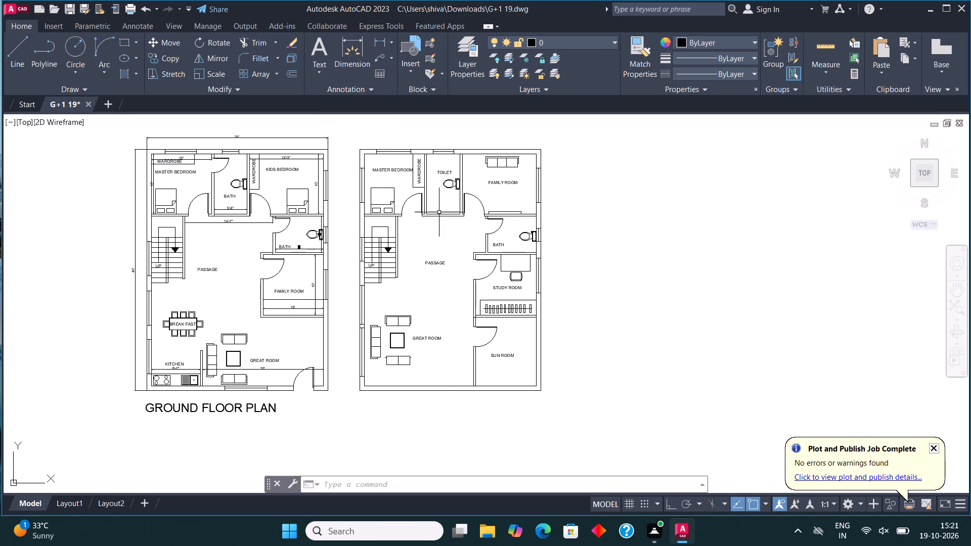
scroll(407, 139, "up", 3)
left_click(363, 49)
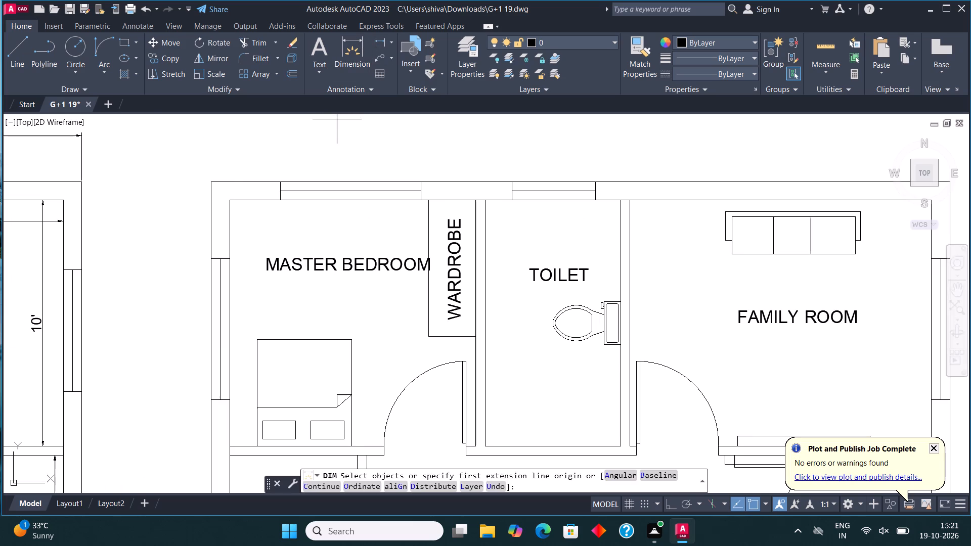
left_click(232, 199)
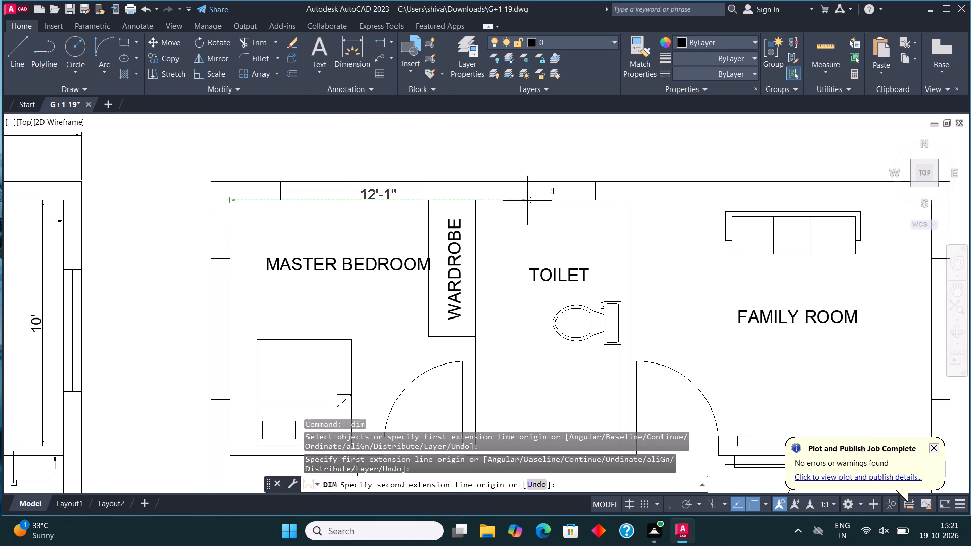
left_click(475, 198)
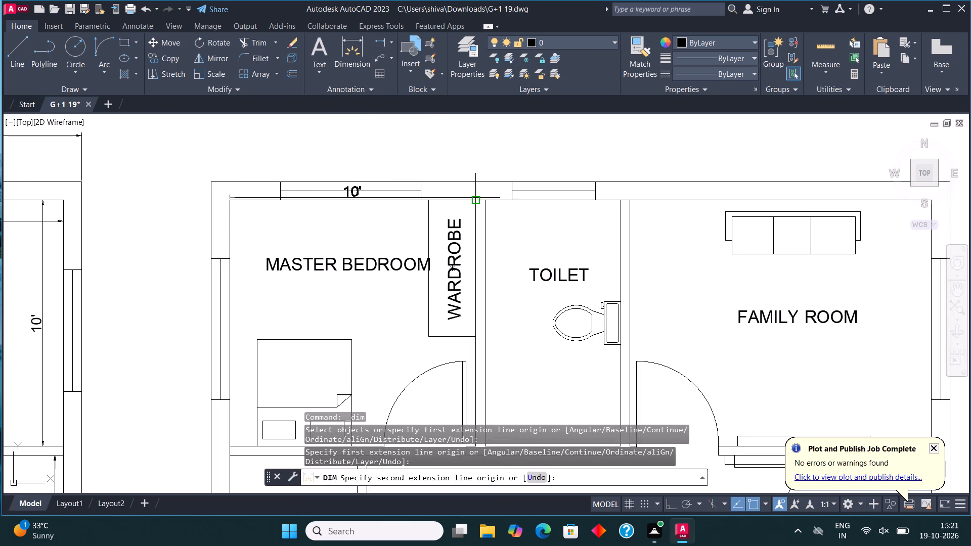
left_click(479, 224)
left_click(357, 51)
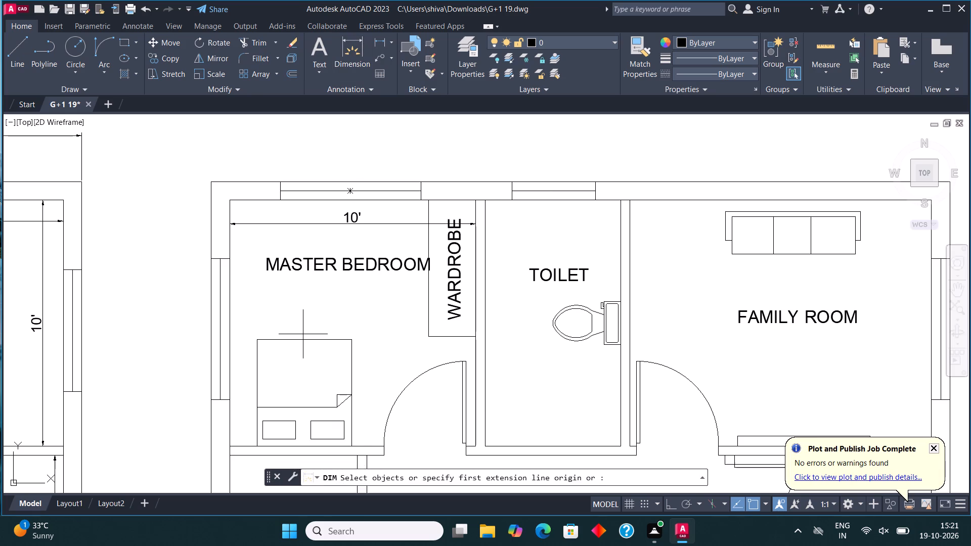
left_click(229, 447)
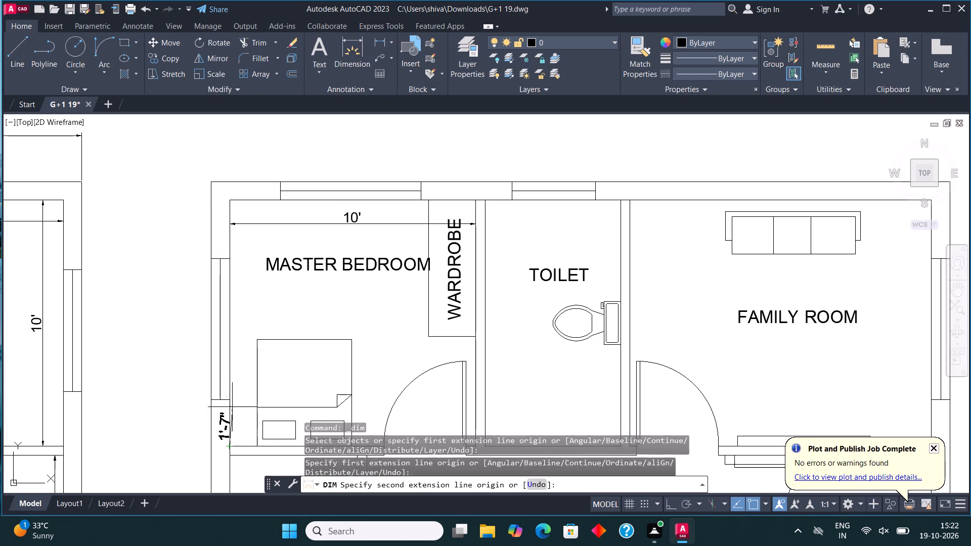
left_click(230, 199)
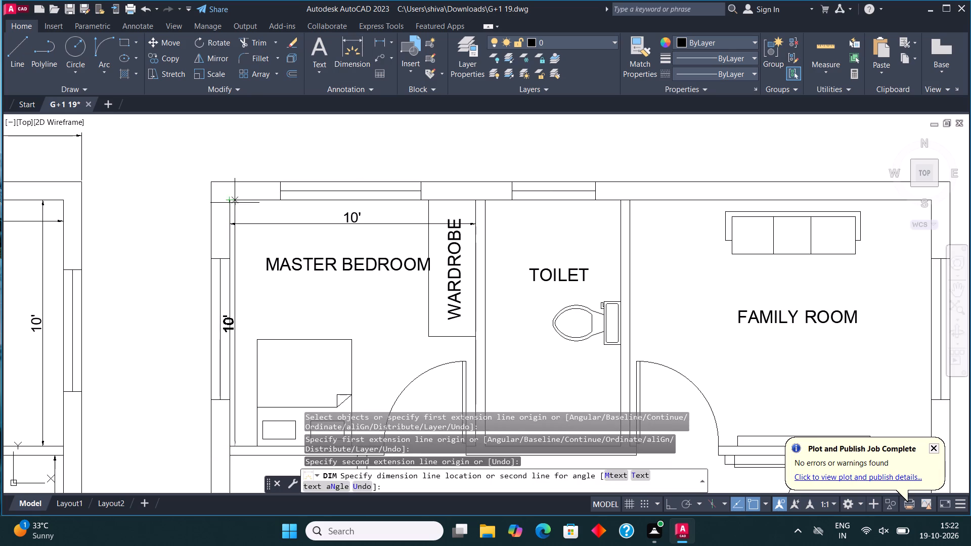
left_click(247, 213)
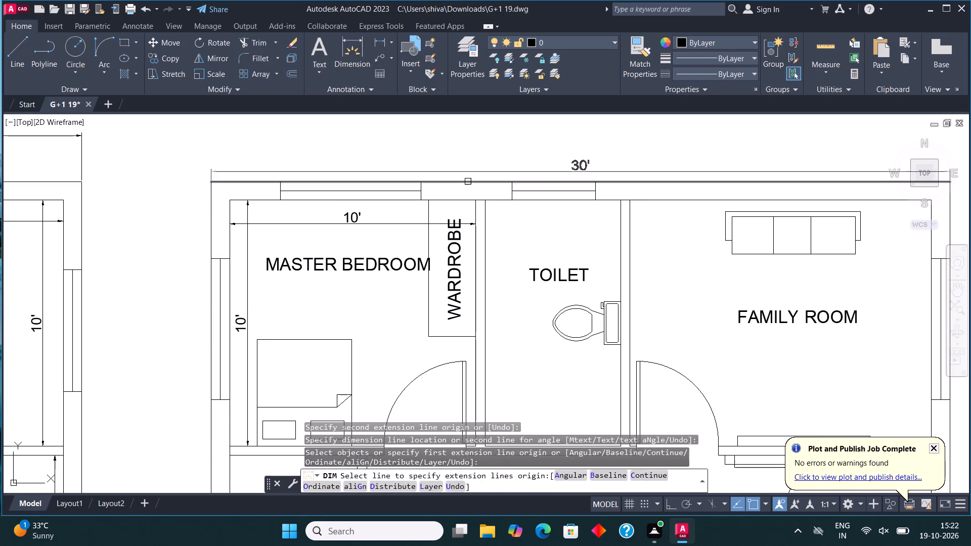
Dimension the second floor toilet's inner width below its top wall and its inner depth beside its left wall.
left_click(483, 198)
left_click(622, 200)
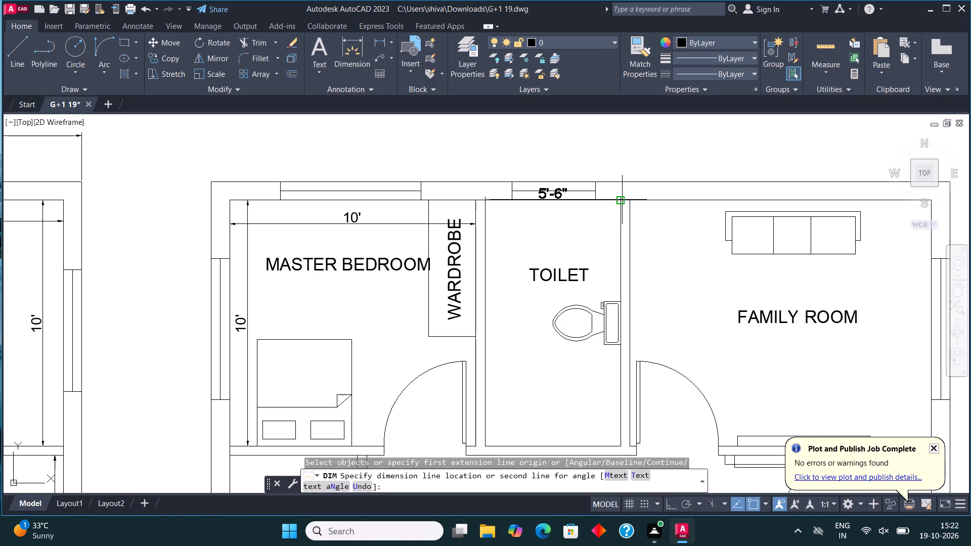
left_click(619, 230)
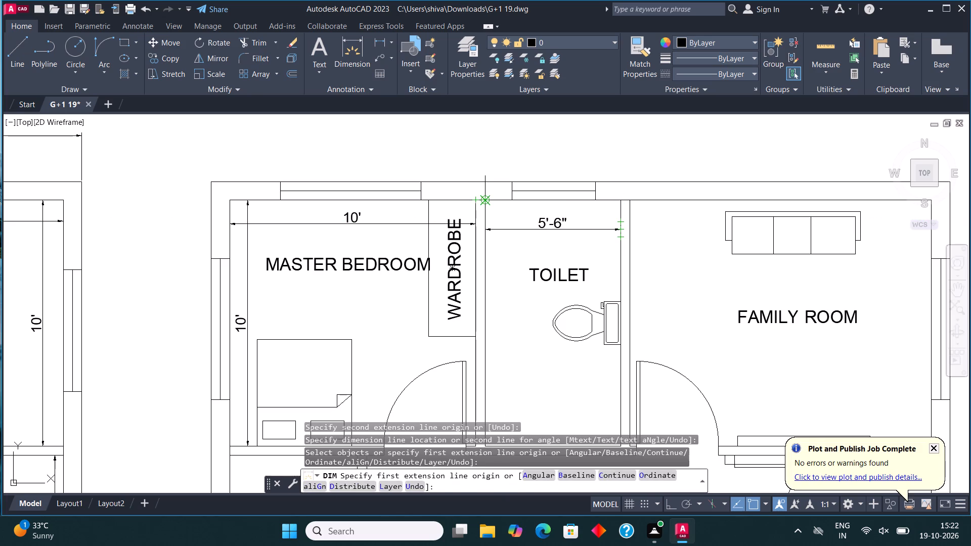
left_click(483, 201)
scroll(484, 245, "down", 1)
scroll(496, 314, "up", 2)
scroll(490, 370, "down", 1)
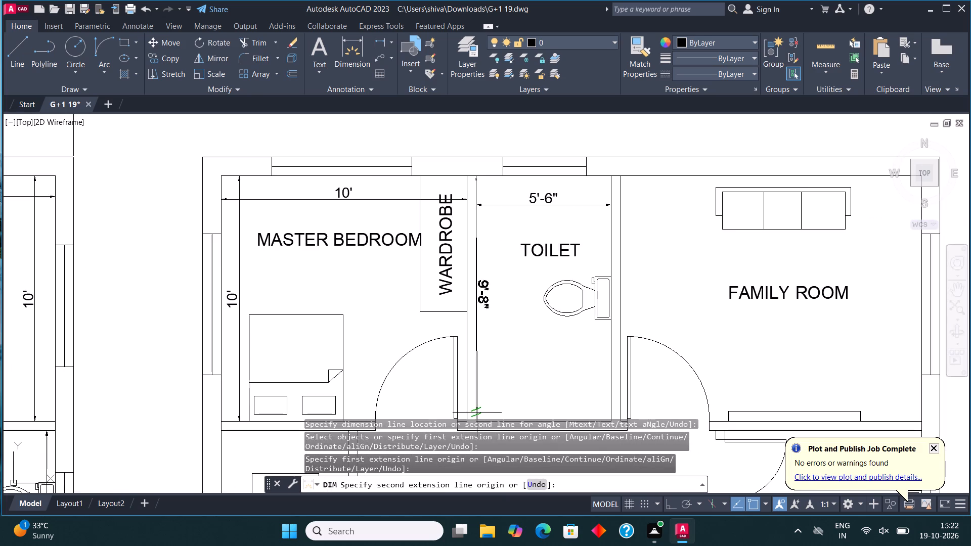
scroll(475, 394, "down", 3)
scroll(475, 405, "up", 3)
left_click(475, 389)
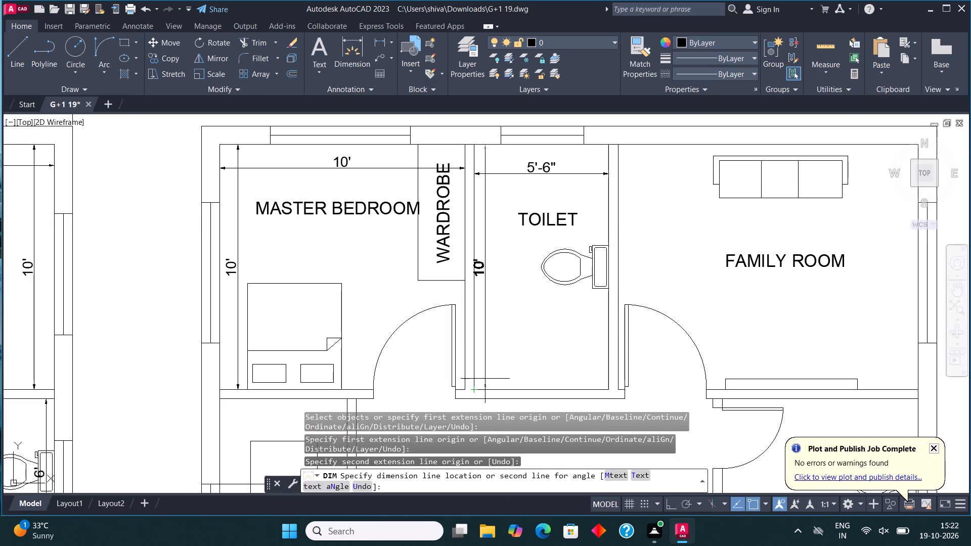
left_click(485, 379)
Dimension the second floor family room's inner width below the sofa and its depth beside the left partition wall.
scroll(453, 353, "down", 1)
scroll(693, 173, "up", 1)
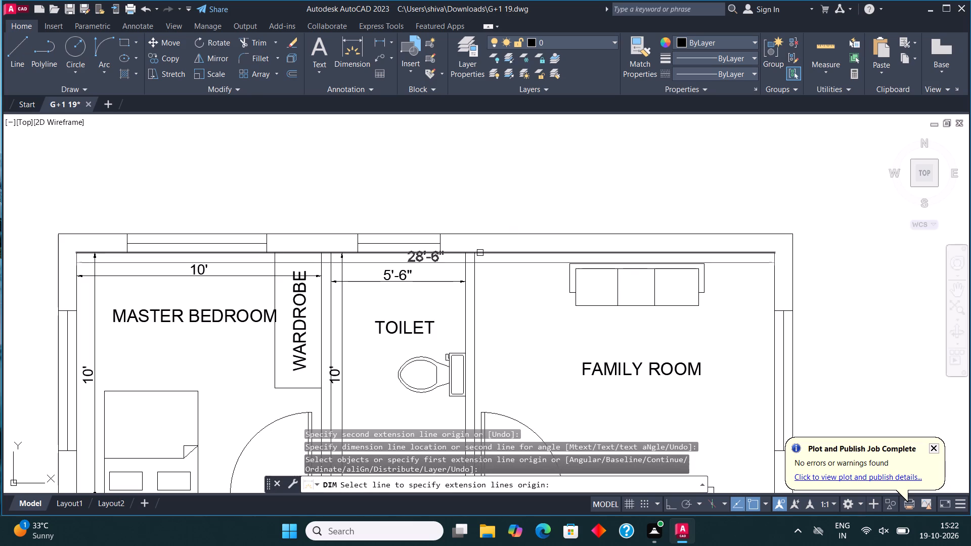
left_click(475, 253)
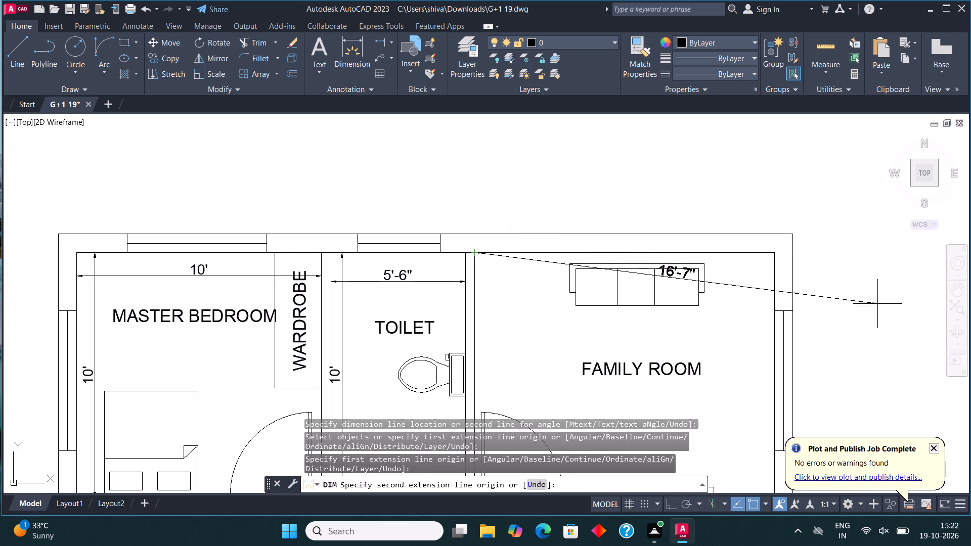
left_click(775, 251)
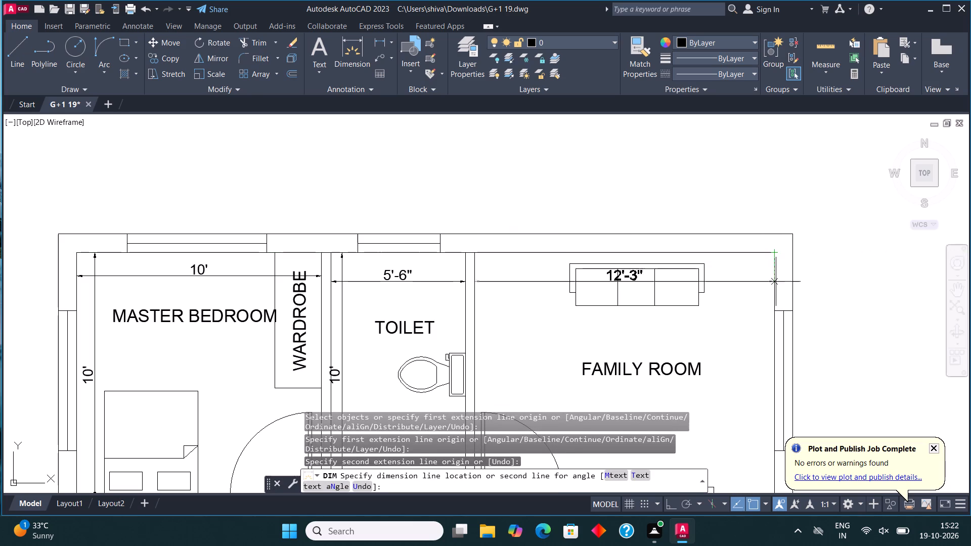
left_click(775, 319)
scroll(682, 256, "down", 2)
scroll(676, 314, "up", 1)
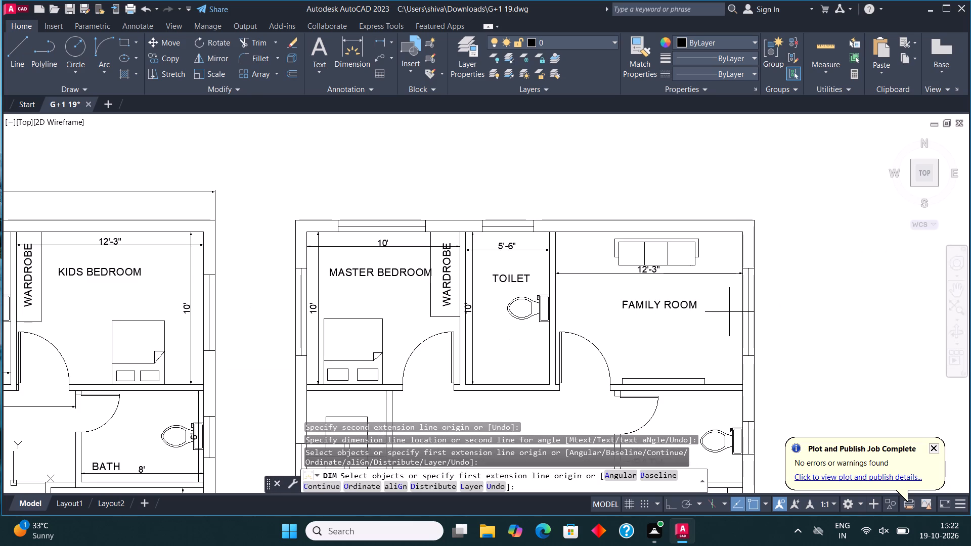
left_click(557, 299)
left_click(575, 295)
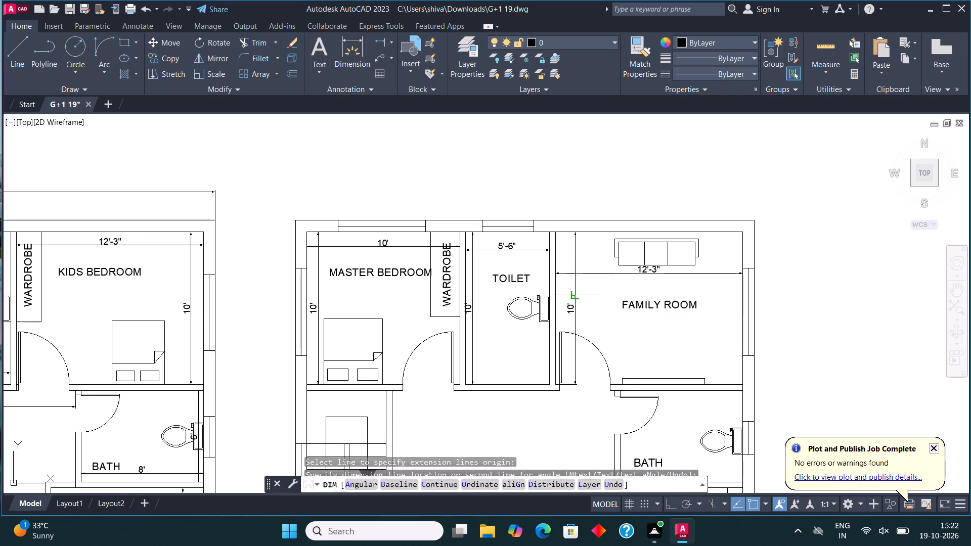
Dimension the second floor bath's inner depth left of the WC and its inner width just below the top wall.
scroll(601, 208, "down", 1)
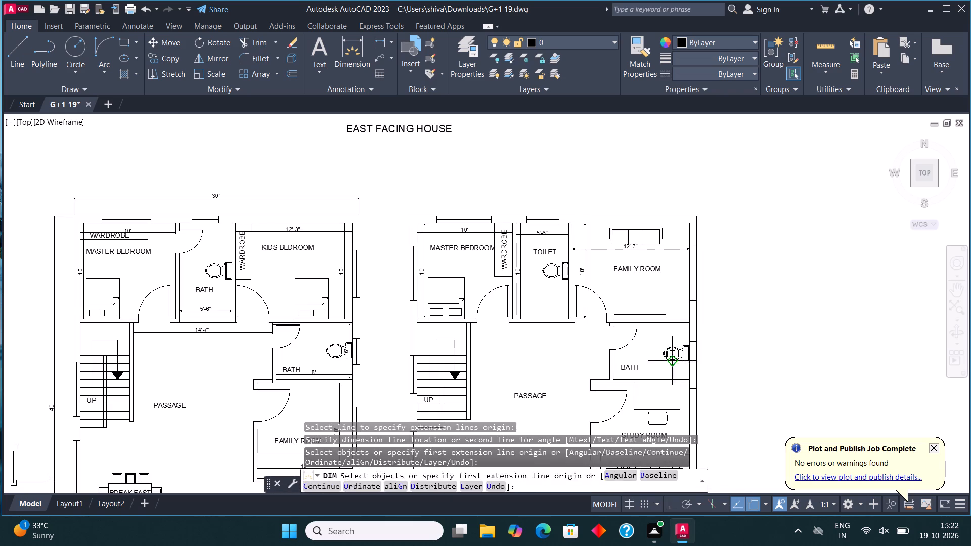
scroll(672, 361, "up", 1)
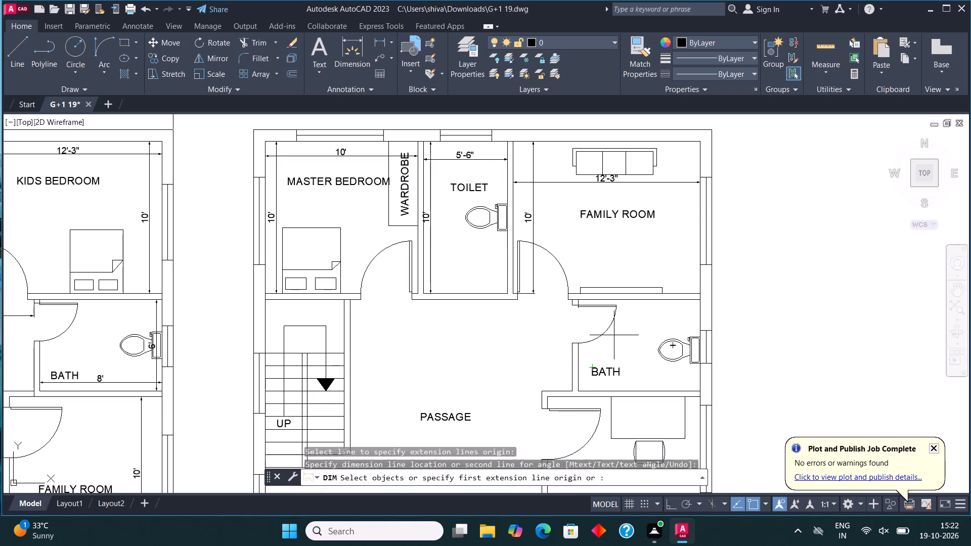
left_click(701, 302)
left_click(699, 393)
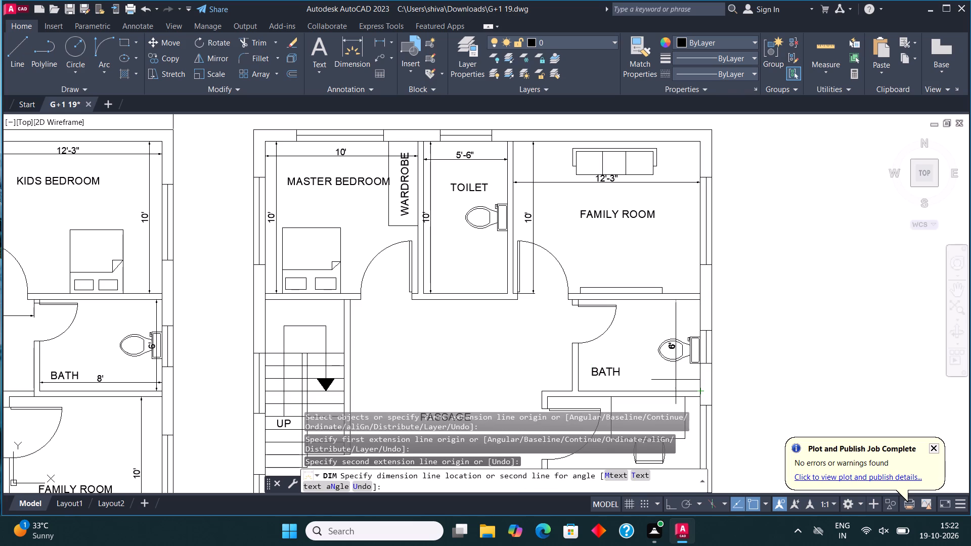
left_click(648, 370)
left_click(577, 299)
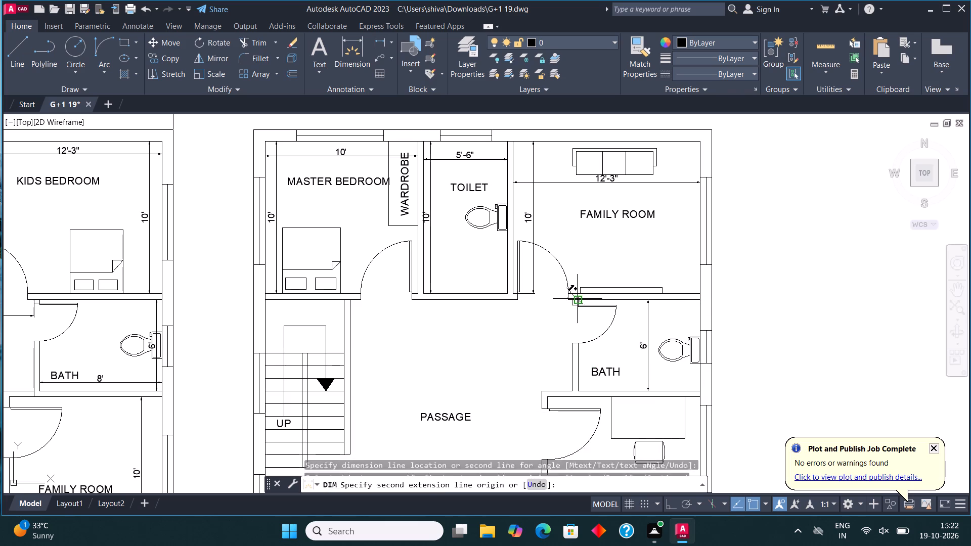
left_click(701, 301)
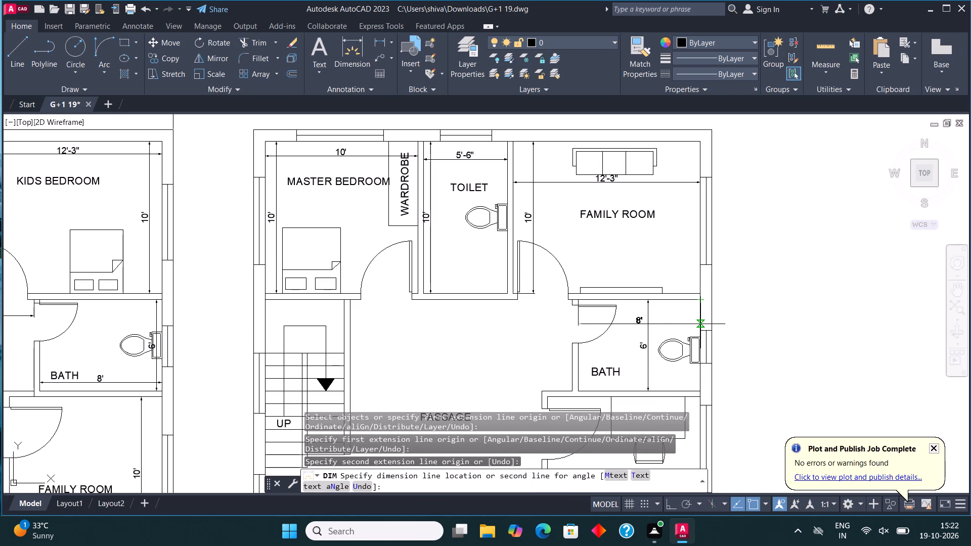
left_click(700, 315)
Dimension the study room's inner width below its top wall and its inner depth beside the right outer wall.
scroll(656, 270, "down", 2)
scroll(663, 325, "up", 2)
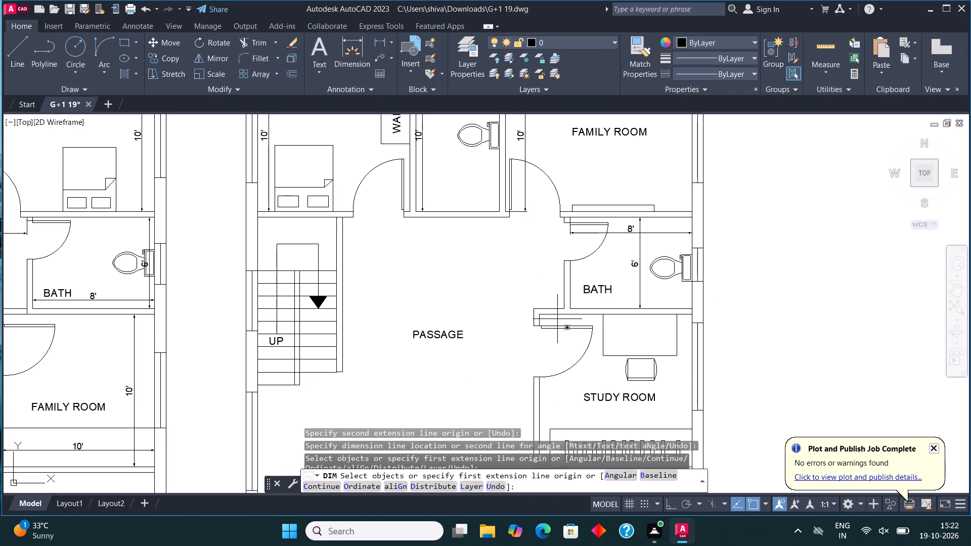
left_click(543, 315)
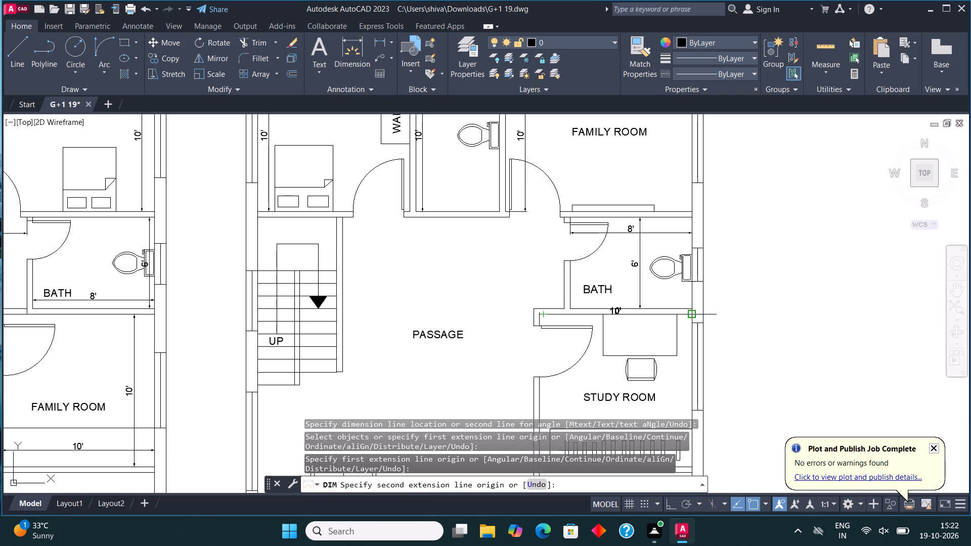
left_click(693, 317)
left_click(691, 329)
scroll(659, 299, "down", 1)
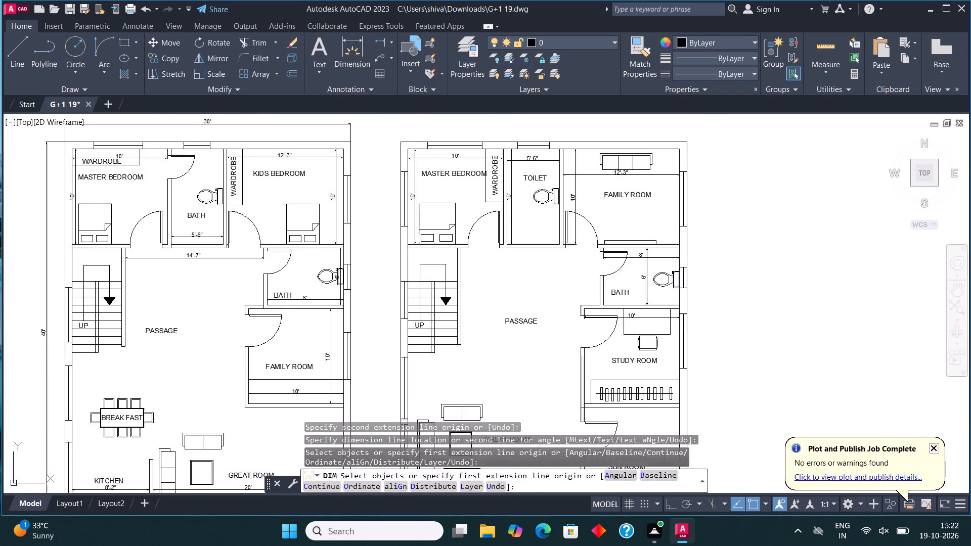
scroll(666, 331, "up", 2)
left_click(699, 277)
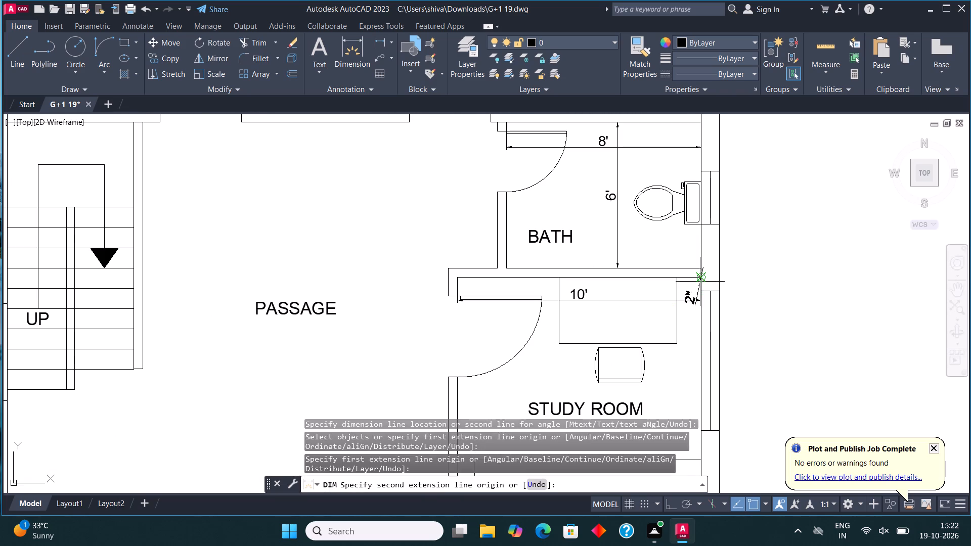
scroll(701, 296, "down", 1)
scroll(704, 365, "up", 1)
scroll(704, 370, "down", 2)
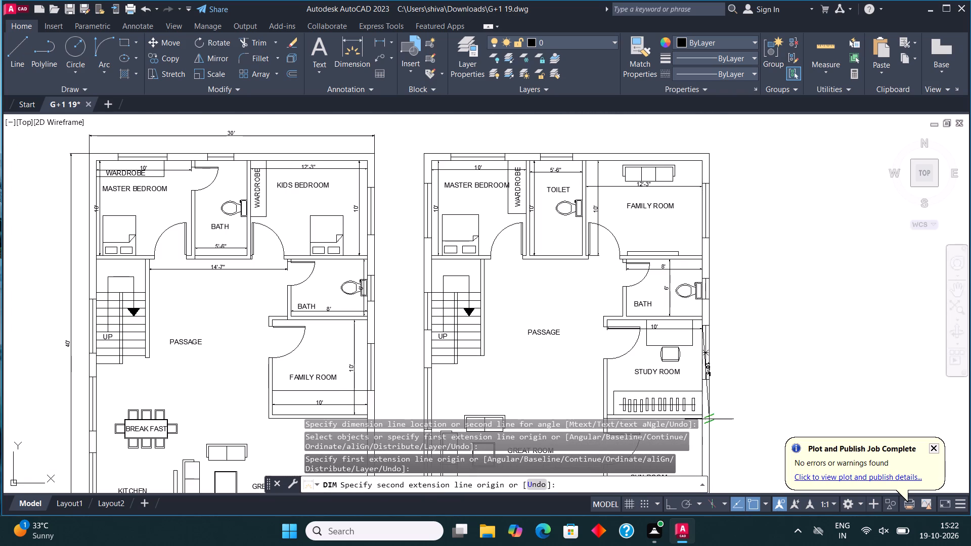
scroll(707, 420, "up", 2)
left_click(693, 409)
left_click(681, 395)
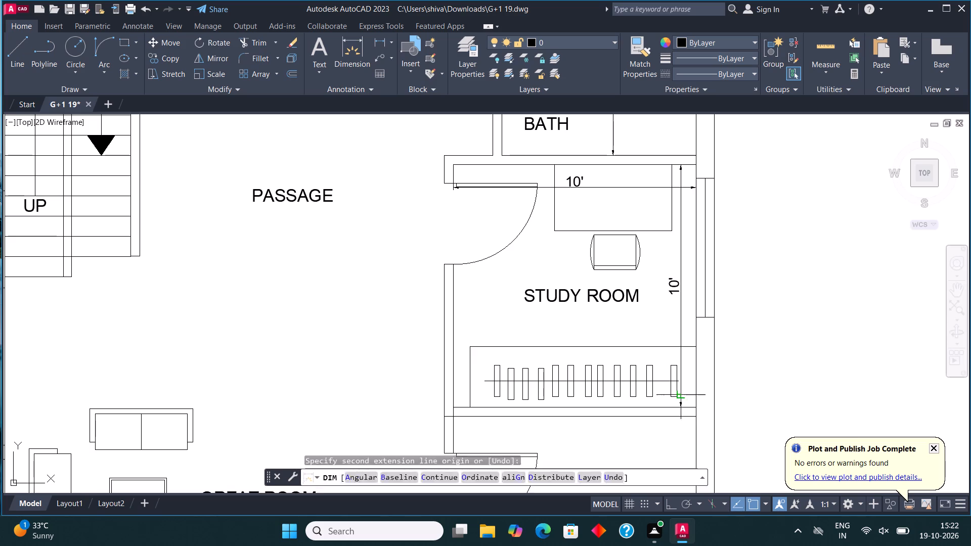
Dimension the sun room's inner width below its top wall and its inner depth beside the right outer wall.
scroll(612, 208, "down", 3)
scroll(612, 254, "up", 2)
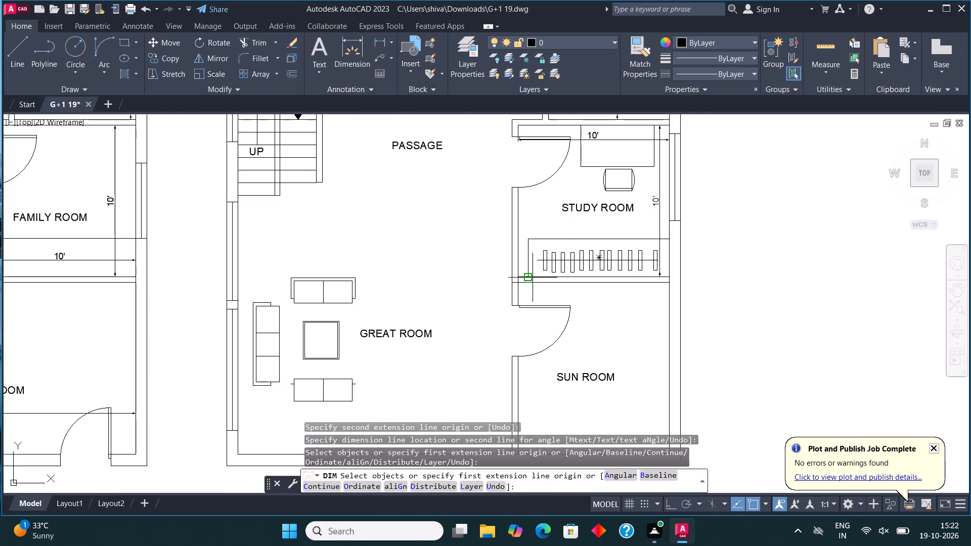
left_click(520, 283)
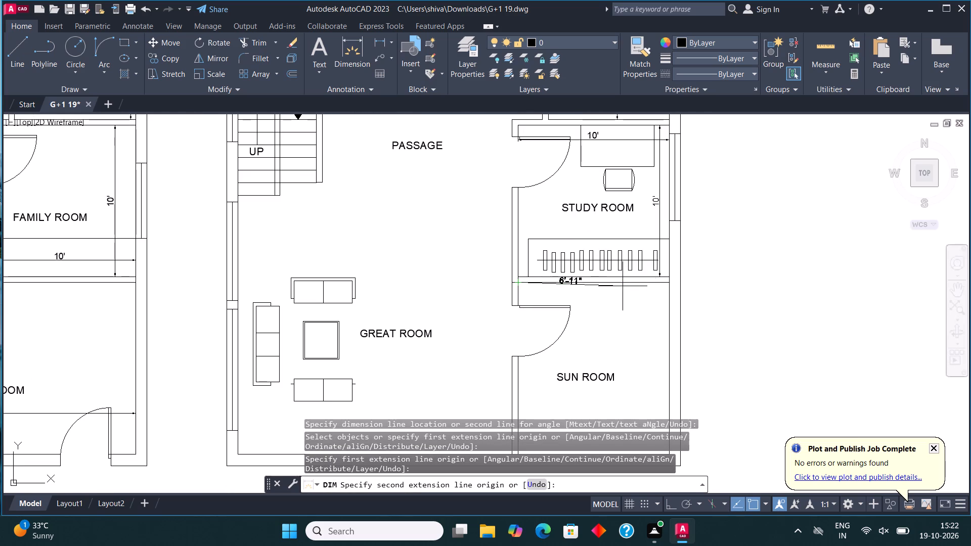
left_click(668, 284)
left_click(668, 294)
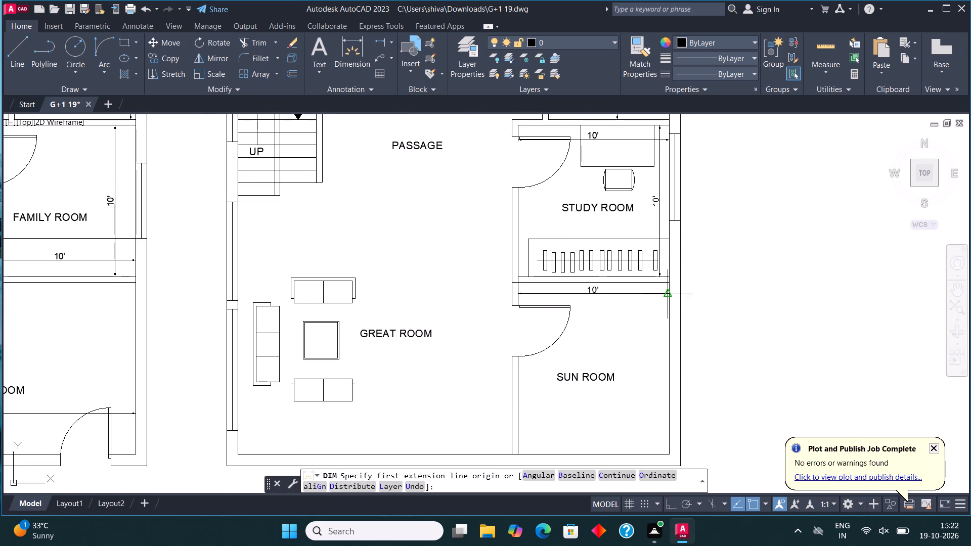
left_click(669, 283)
scroll(673, 329, "down", 2)
scroll(672, 382, "up", 2)
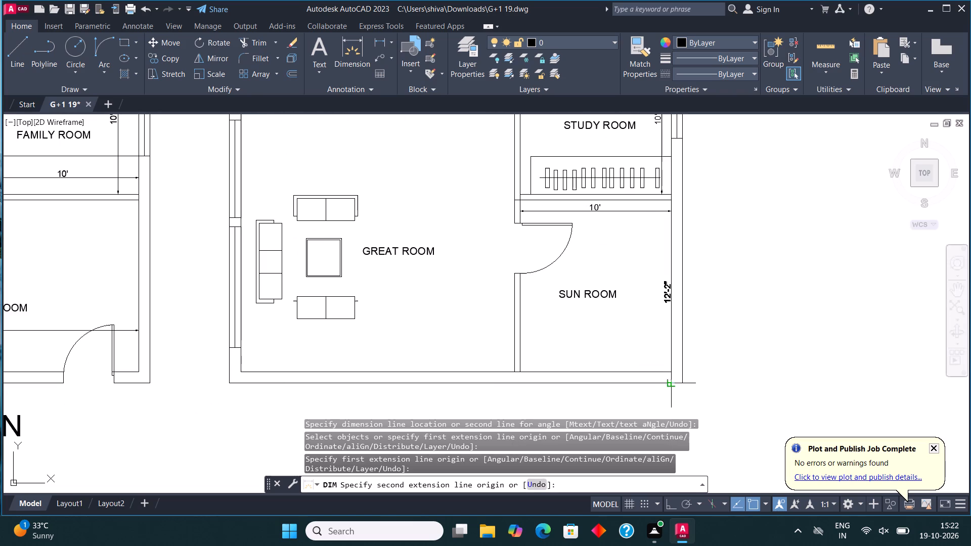
left_click(674, 368)
left_click(654, 353)
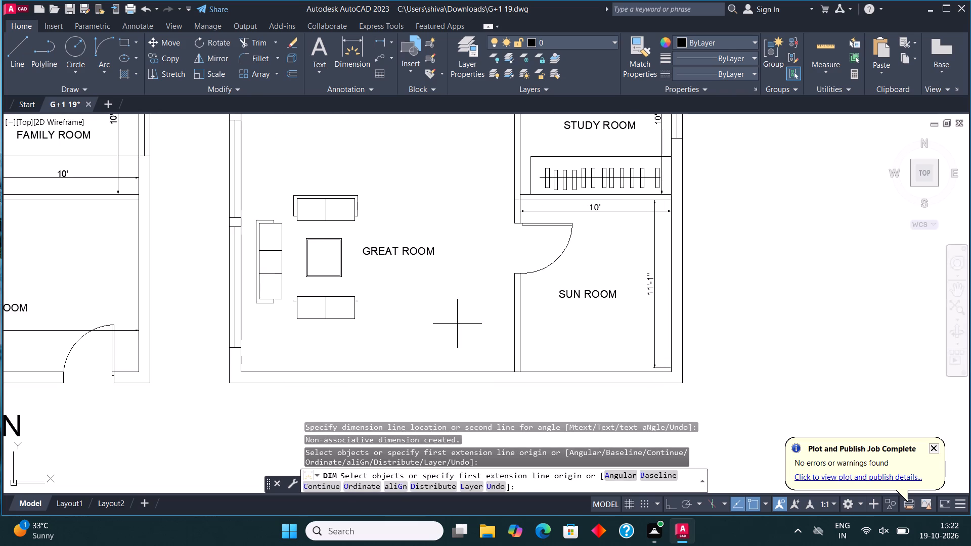
Dimension the second floor great room's inner width above the bottom wall and its depth beside the left outer wall, up to the stair.
left_click(241, 369)
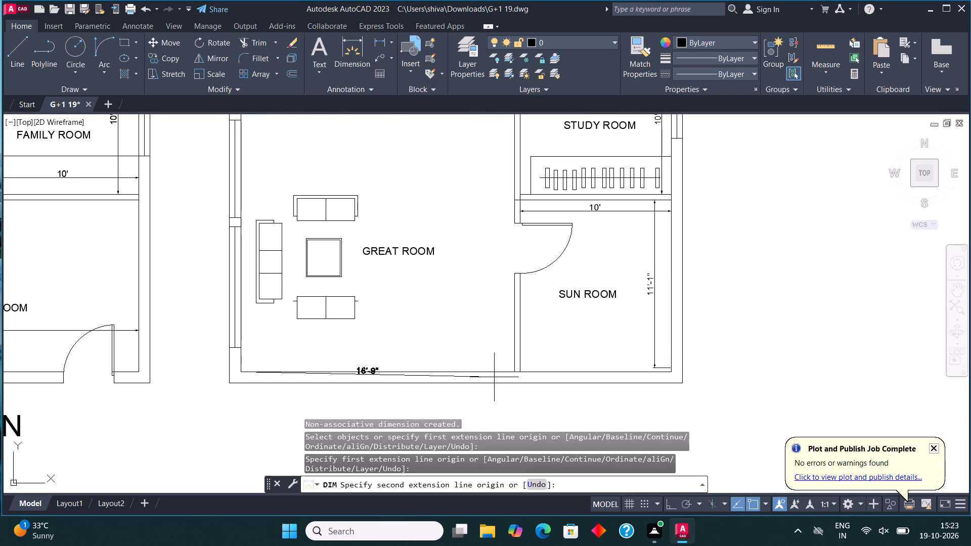
left_click(514, 374)
left_click(516, 352)
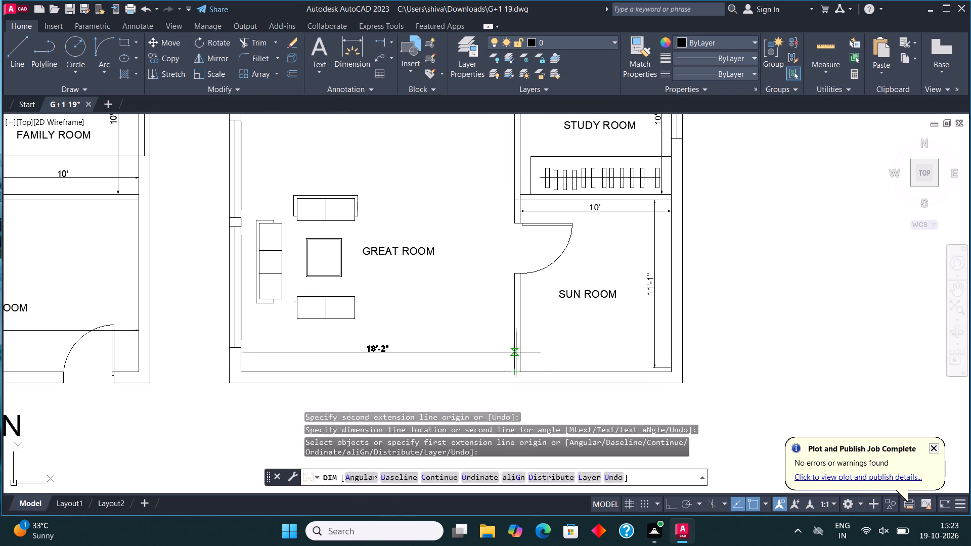
left_click(243, 370)
scroll(242, 369, "down", 2)
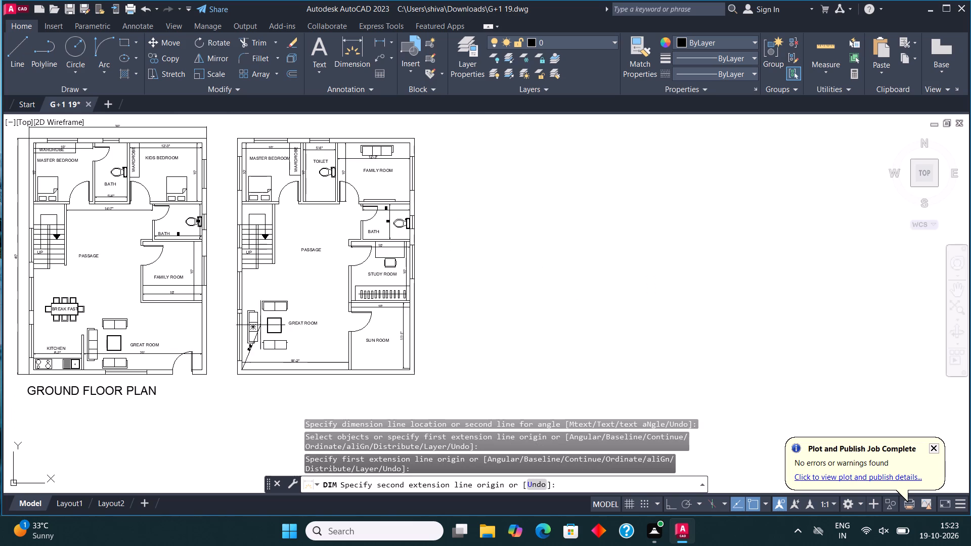
scroll(244, 283, "up", 3)
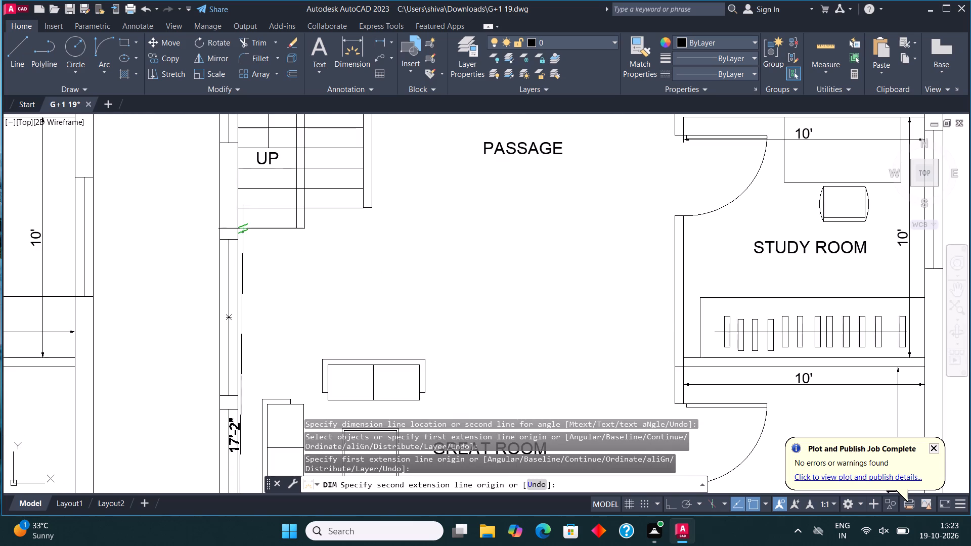
left_click(236, 230)
scroll(236, 236, "down", 1)
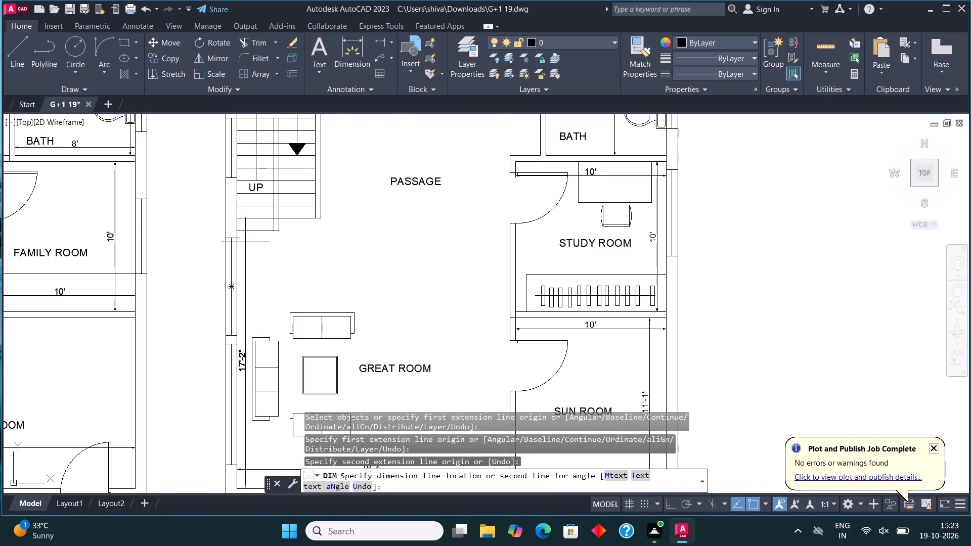
left_click(245, 242)
Dimension the second floor passage's width from the stair wall to the bath wall, just below the bedroom and toilet wall.
scroll(258, 287, "down", 2)
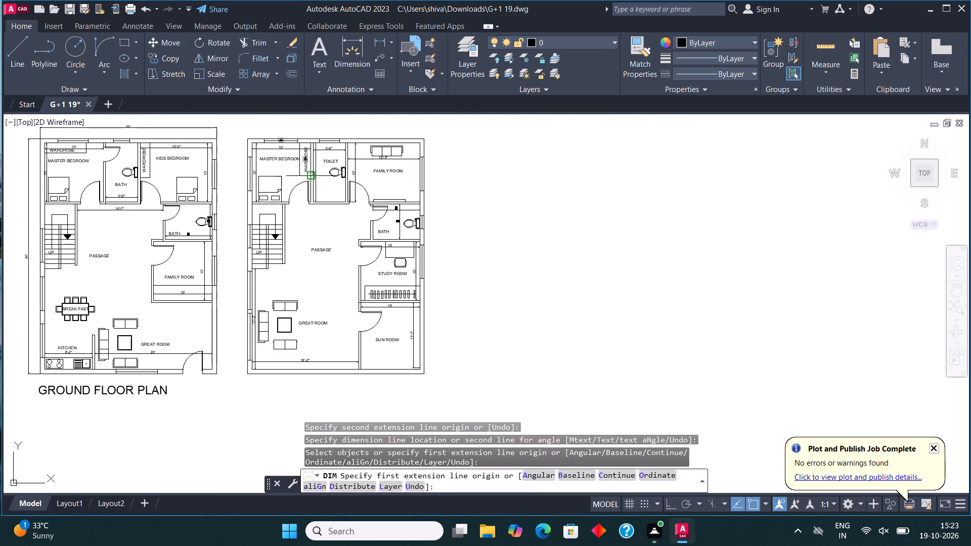
scroll(291, 186, "up", 2)
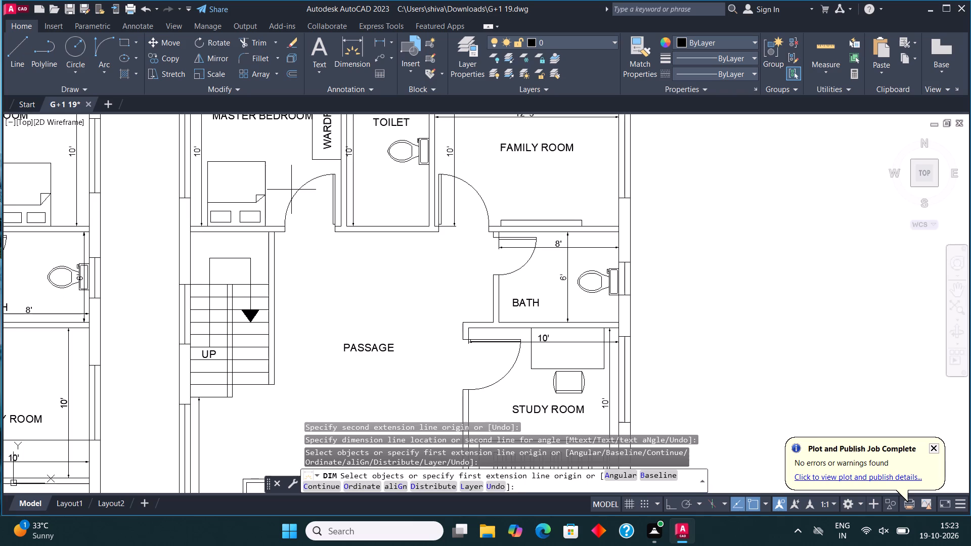
left_click(276, 233)
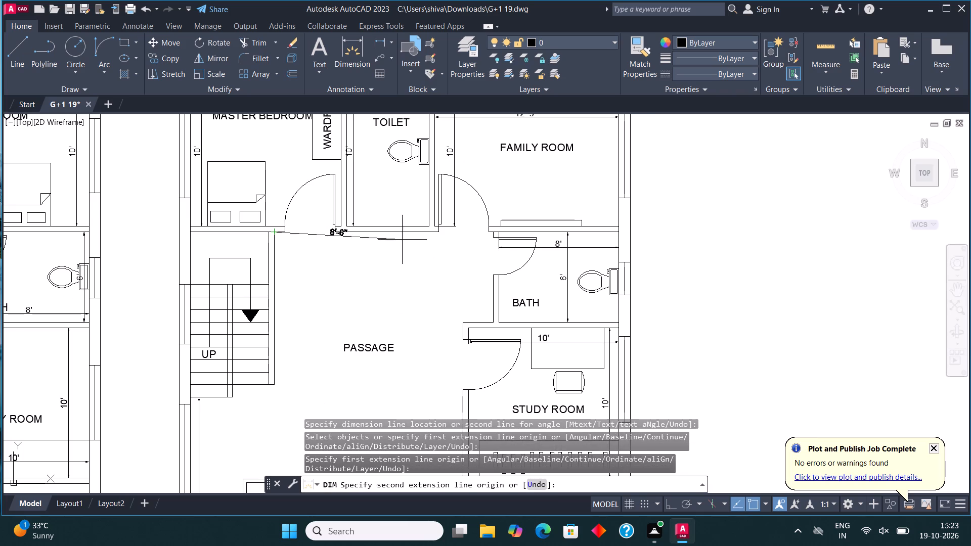
left_click(494, 231)
left_click(489, 259)
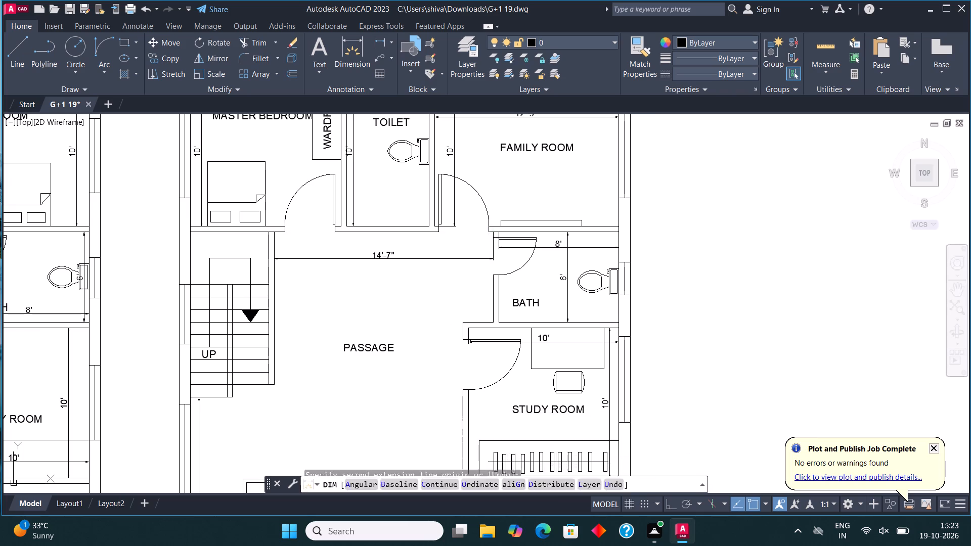
Dimension the second floor stair landing's inner width below its top wall and its depth beside the left outer wall.
scroll(486, 255, "down", 2)
scroll(367, 274, "up", 2)
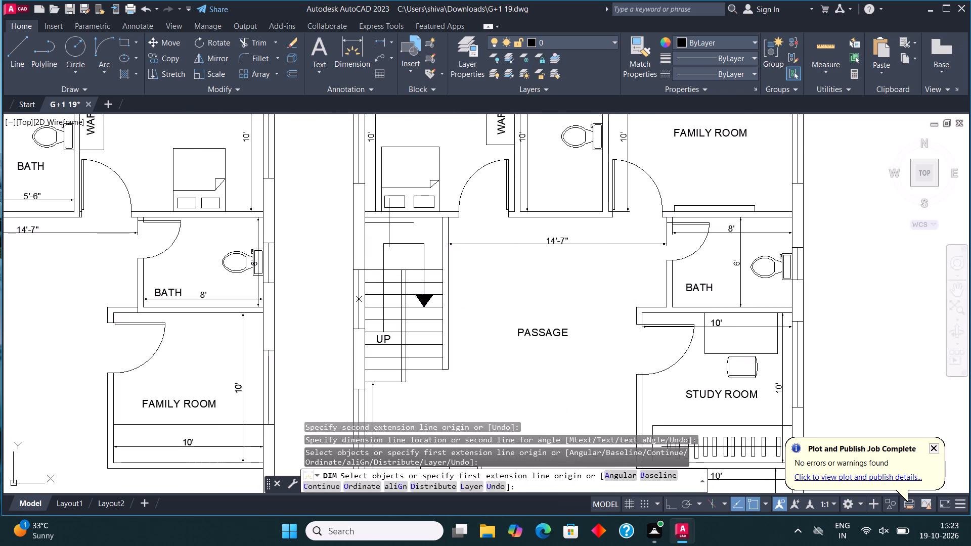
scroll(388, 222, "up", 1)
left_click(349, 214)
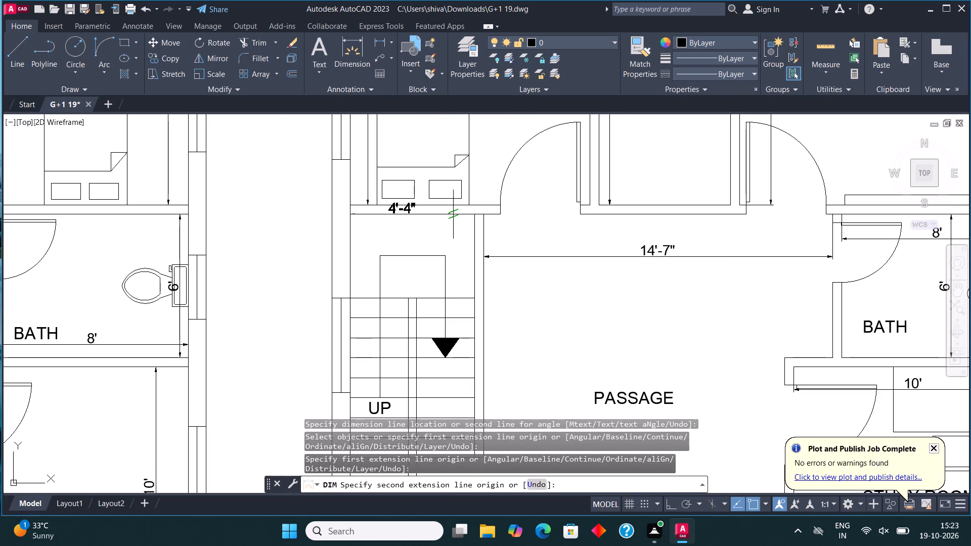
left_click(474, 216)
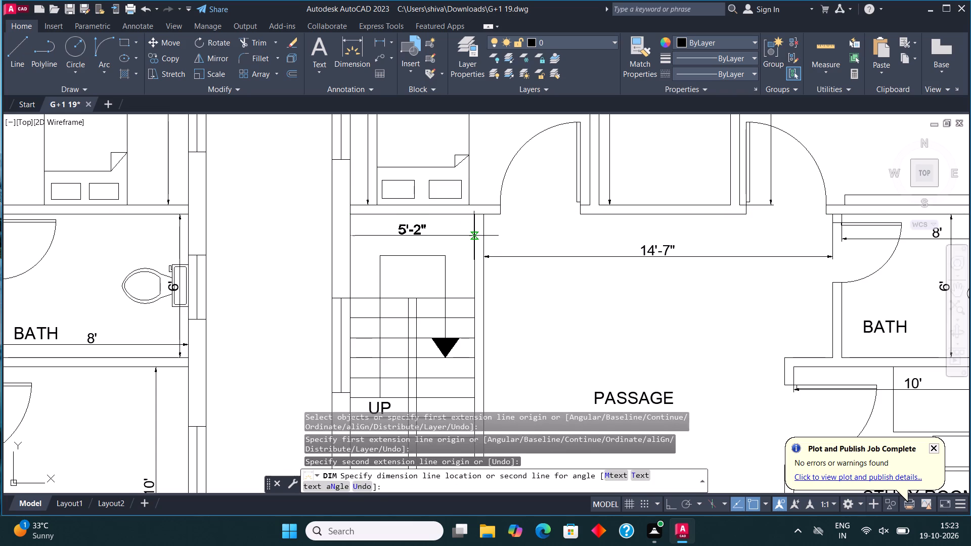
left_click(474, 236)
left_click(352, 298)
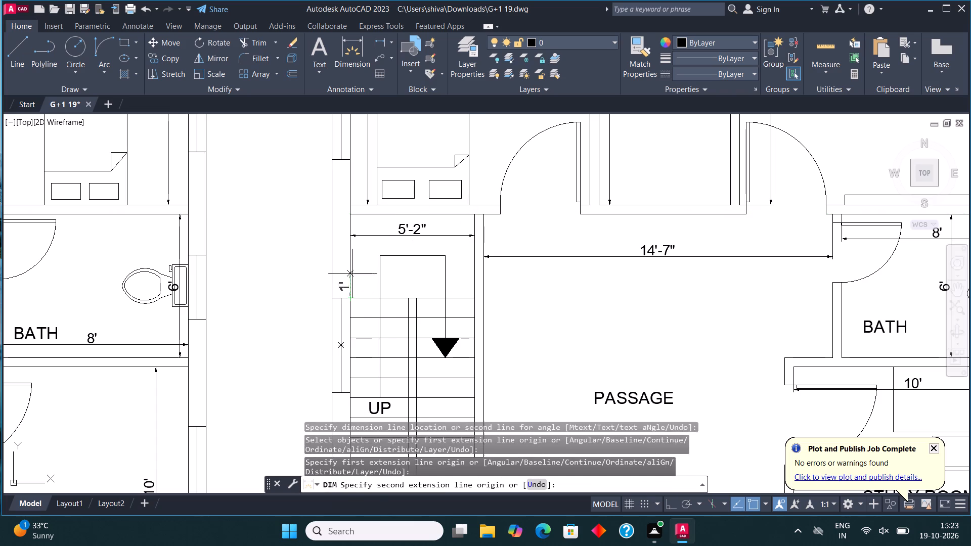
left_click(350, 211)
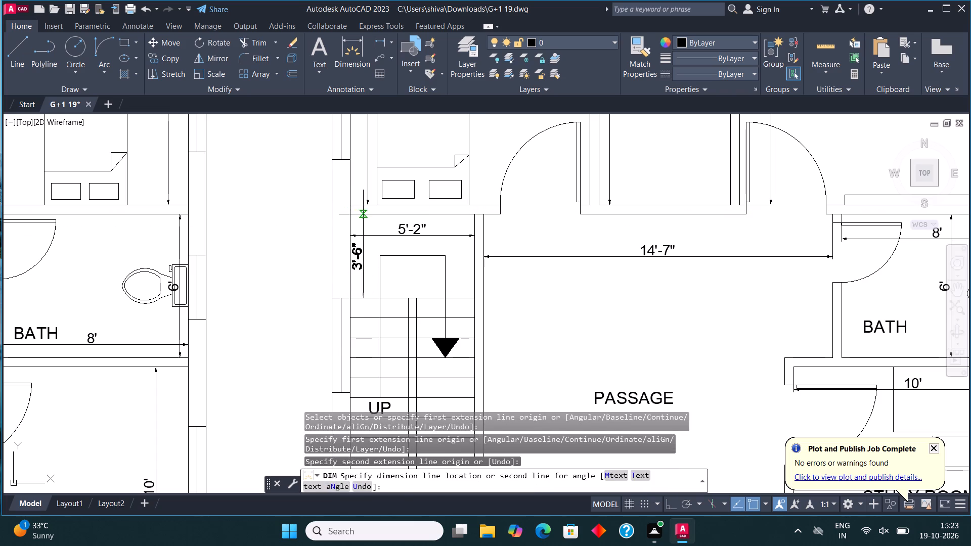
left_click(367, 218)
Dimension the ground floor stair landing's inner width below its top wall and its depth beside the left outer wall.
scroll(449, 242, "down", 2)
scroll(101, 249, "up", 2)
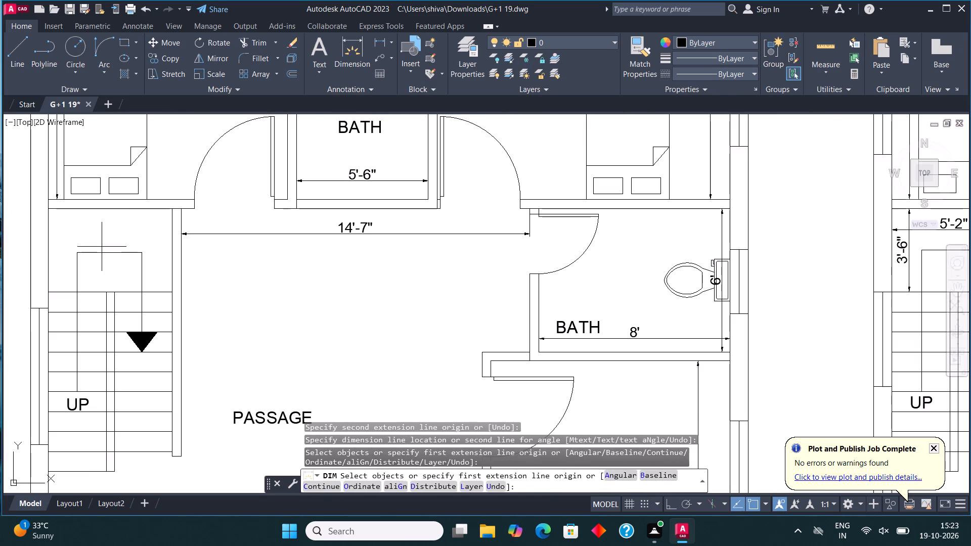
left_click(49, 210)
left_click(172, 210)
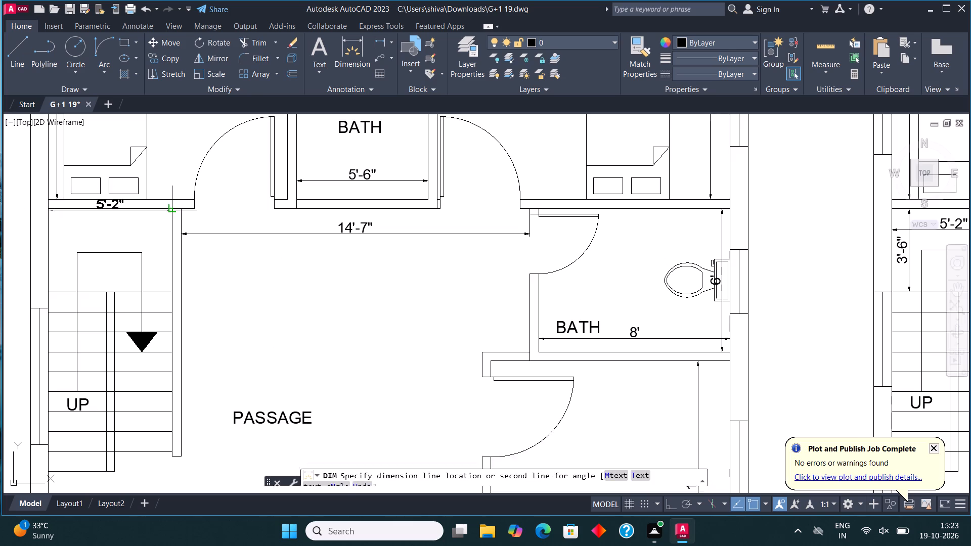
left_click(171, 228)
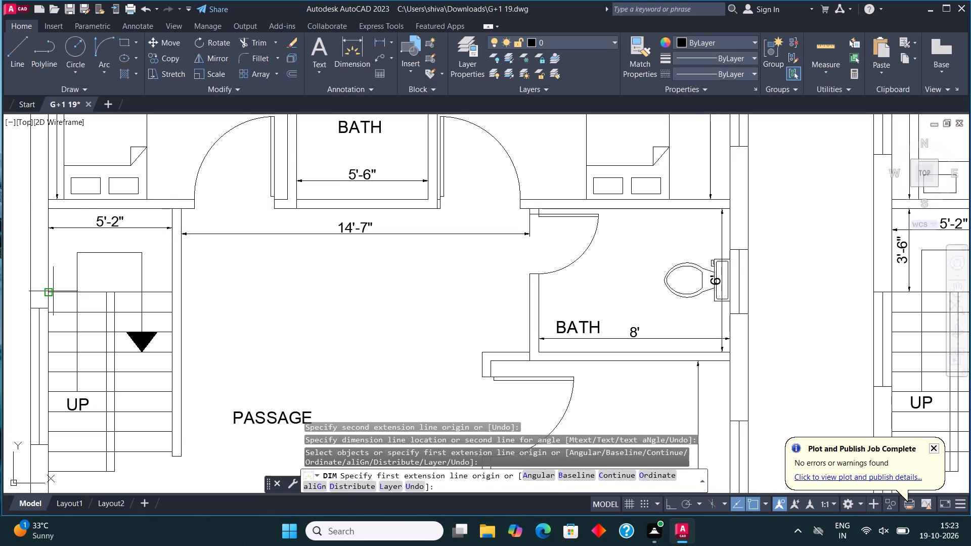
left_click(52, 292)
left_click(47, 206)
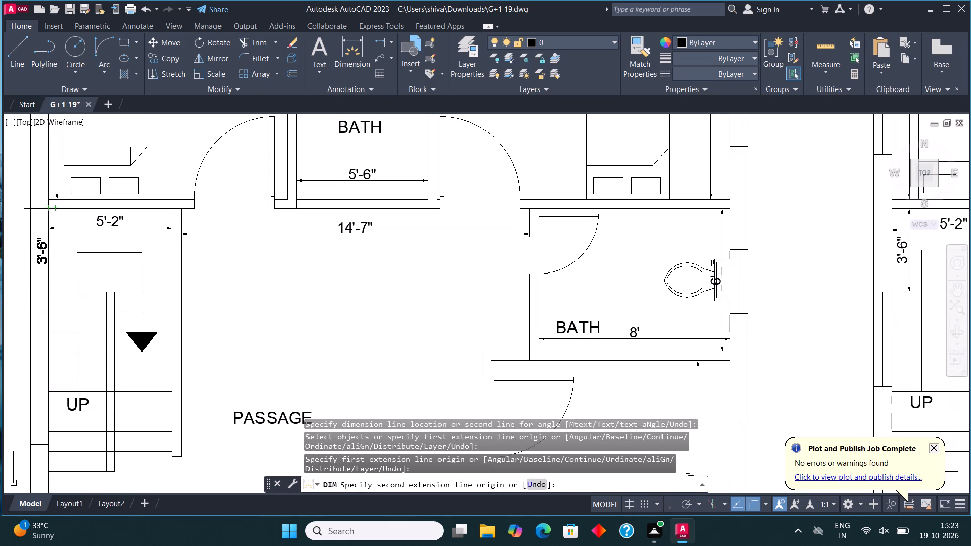
left_click(64, 216)
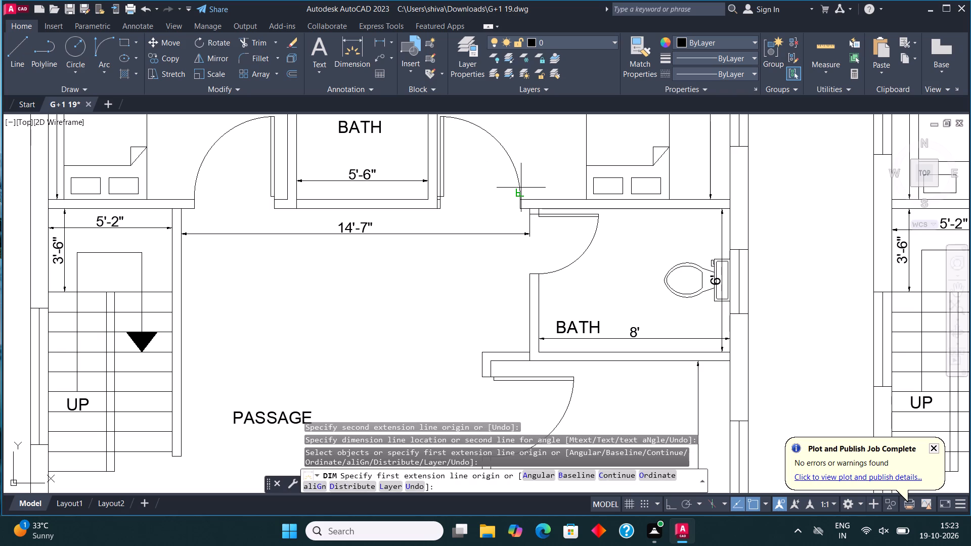
Dimension the ground floor great room's depth beside the right outer wall, from the bottom wall up to the family room wall.
scroll(522, 189, "down", 3)
scroll(474, 261, "up", 2)
middle_click_drag(453, 246, 428, 240)
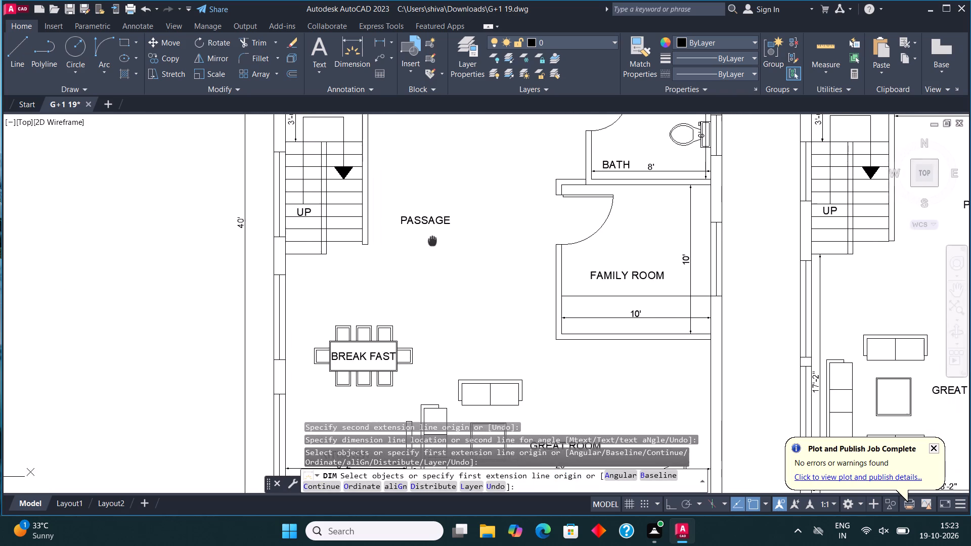
middle_click_drag(428, 240, 427, 240)
scroll(429, 240, "down", 2)
middle_click_drag(557, 241, 516, 240)
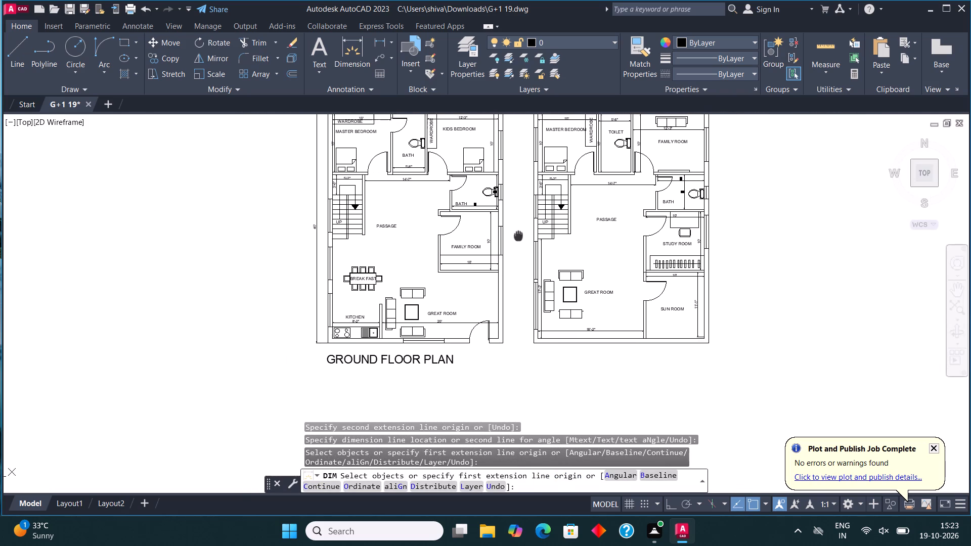
middle_click_drag(516, 240, 472, 249)
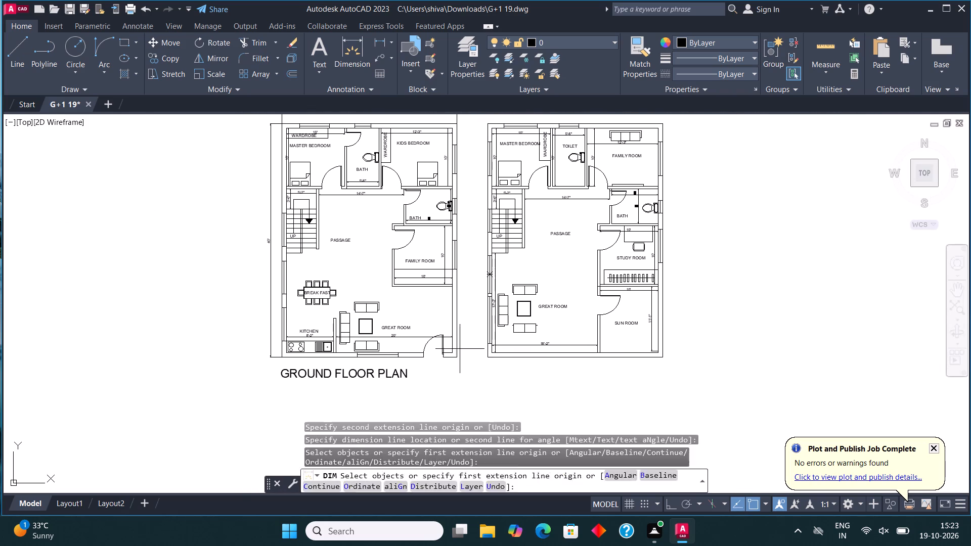
scroll(456, 337, "up", 2)
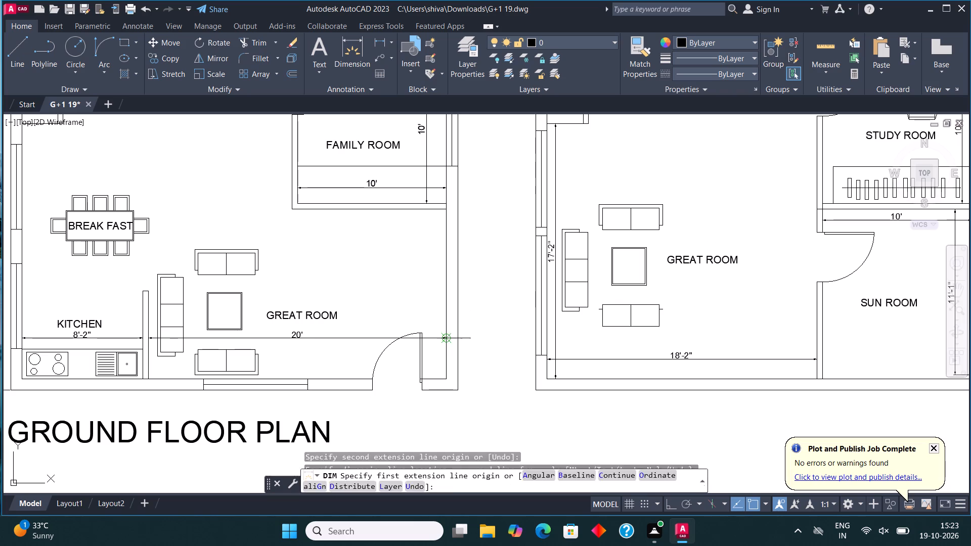
left_click(448, 377)
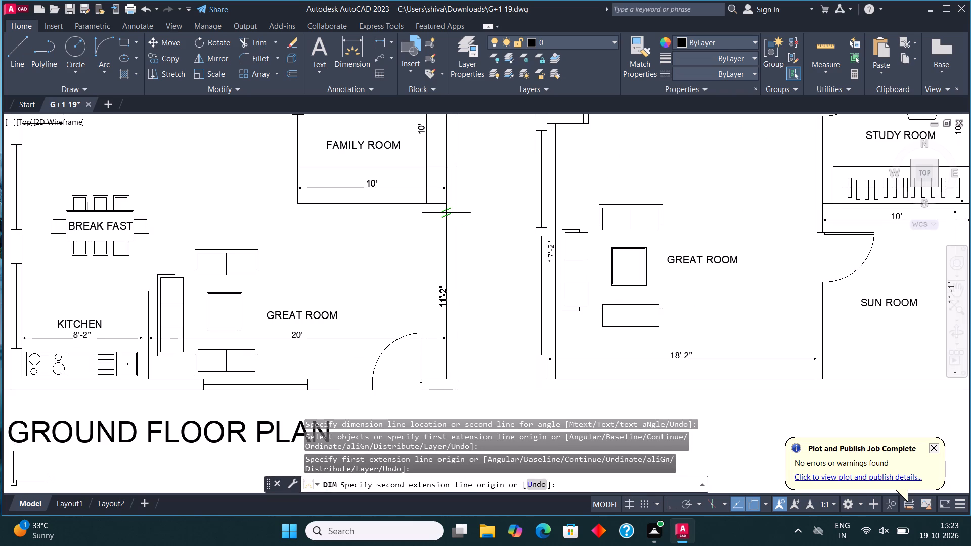
left_click(449, 207)
left_click(436, 197)
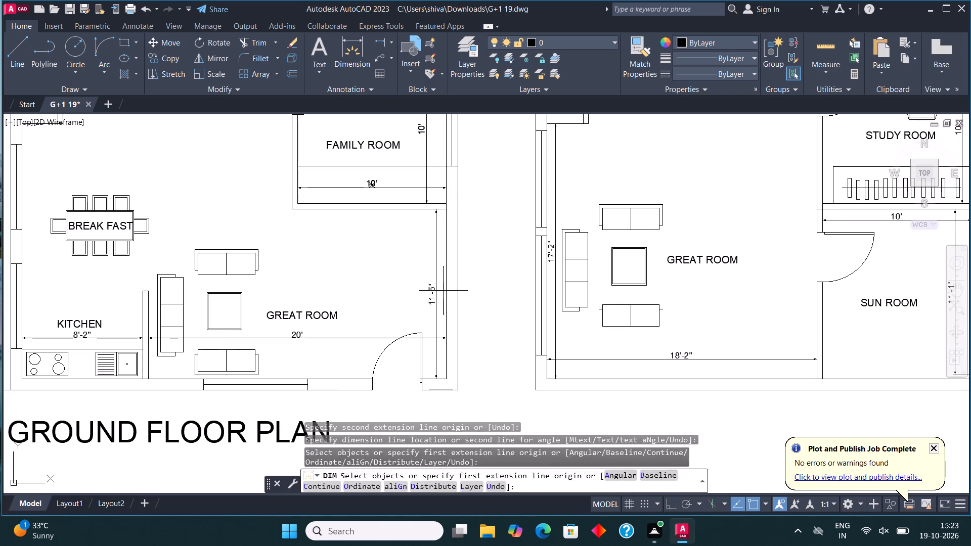
Dimension the breakfast area's depth from the kitchen partition's top end to the stair's lower edge with Ortho on, placed near the left wall.
scroll(448, 307, "down", 1)
middle_click_drag(479, 302, 508, 306)
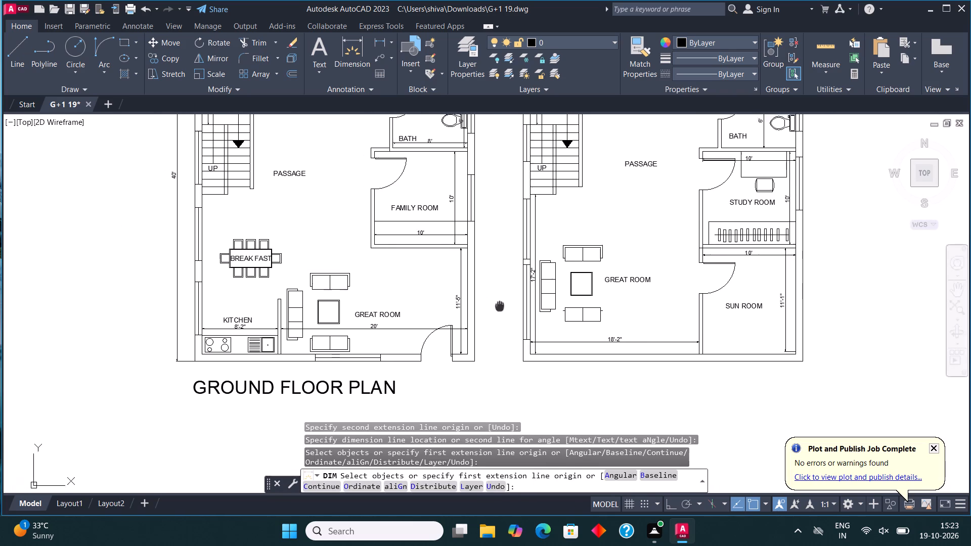
middle_click_drag(508, 306, 531, 322)
scroll(251, 342, "up", 2)
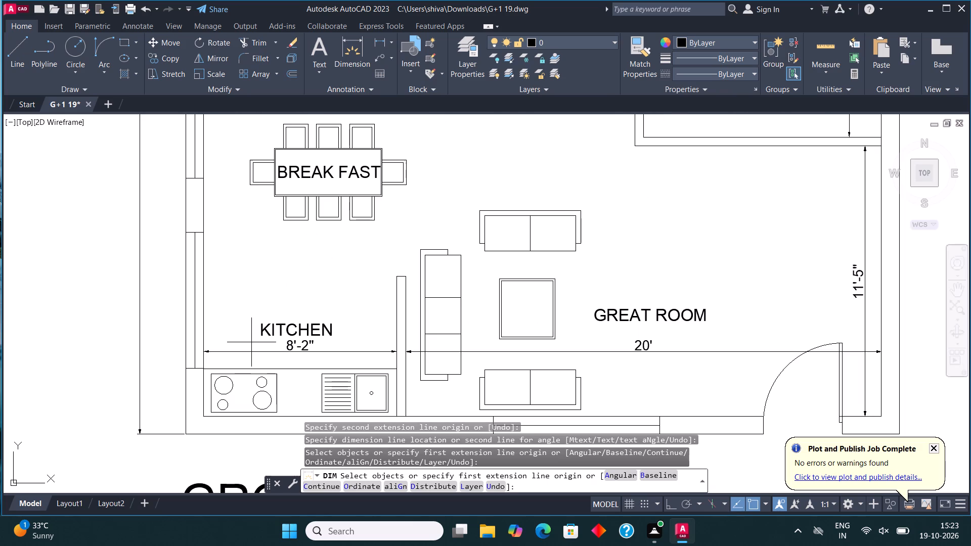
left_click(396, 276)
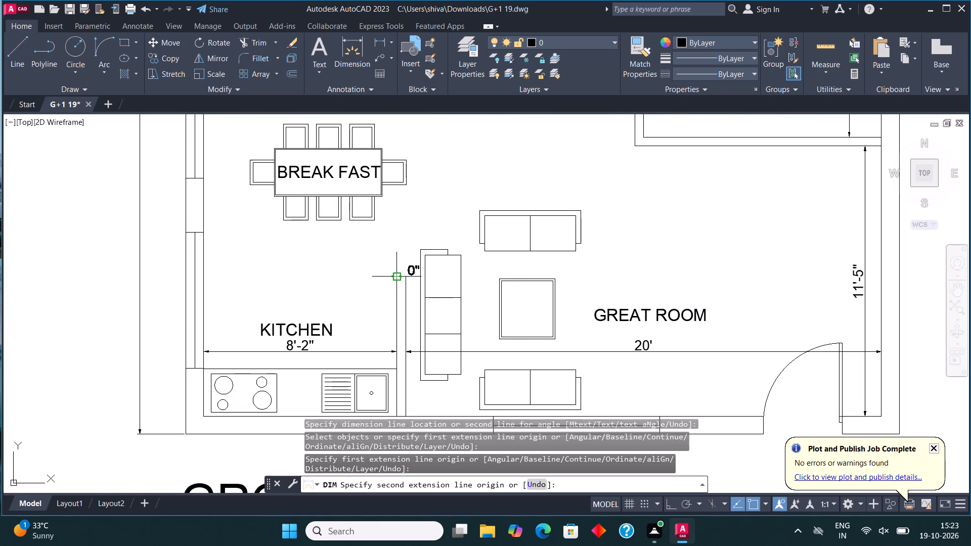
scroll(398, 278, "down", 2)
scroll(405, 171, "up", 2)
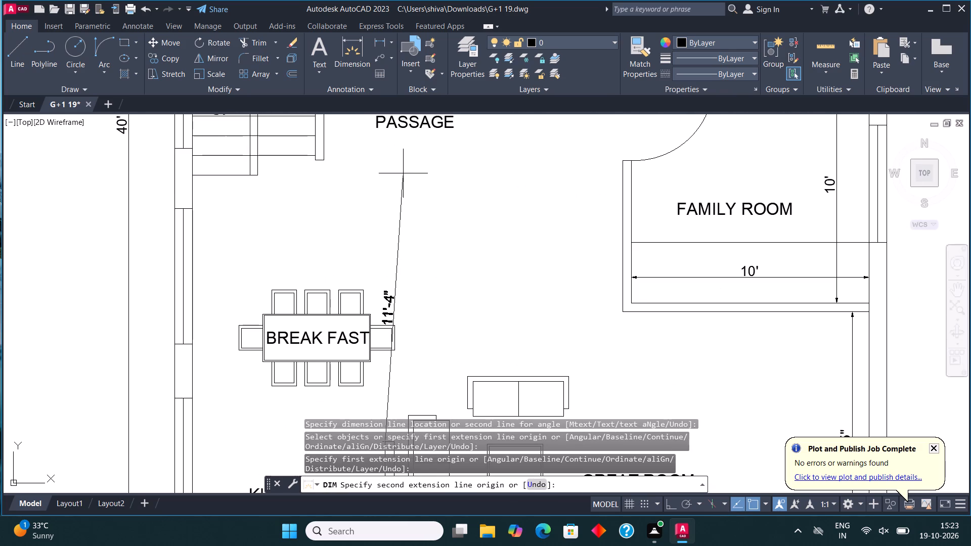
key("F8")
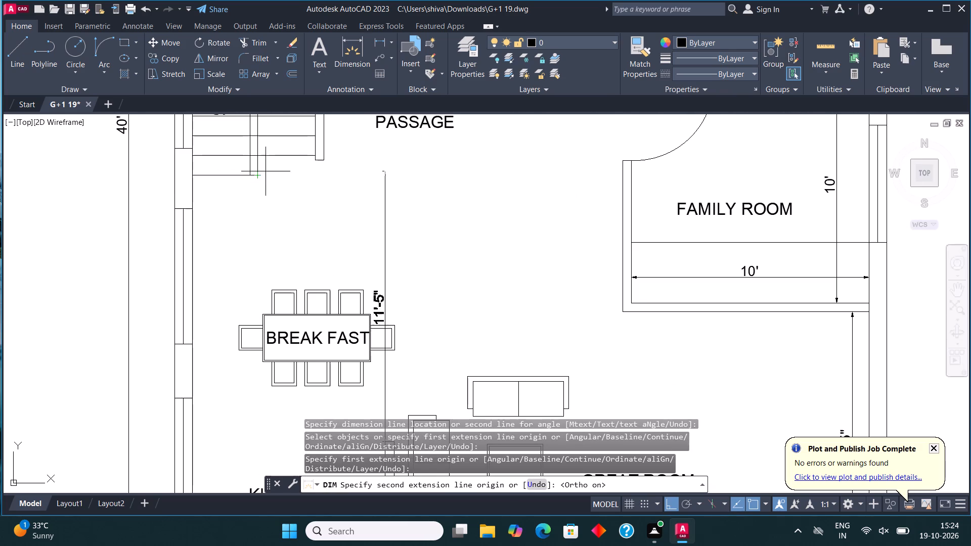
left_click(377, 176)
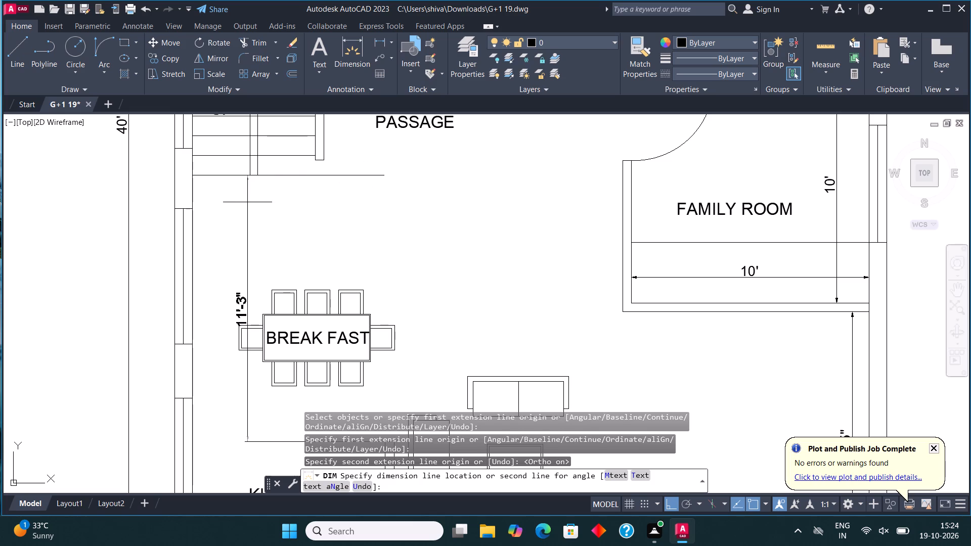
scroll(238, 201, "down", 2)
scroll(297, 207, "up", 1)
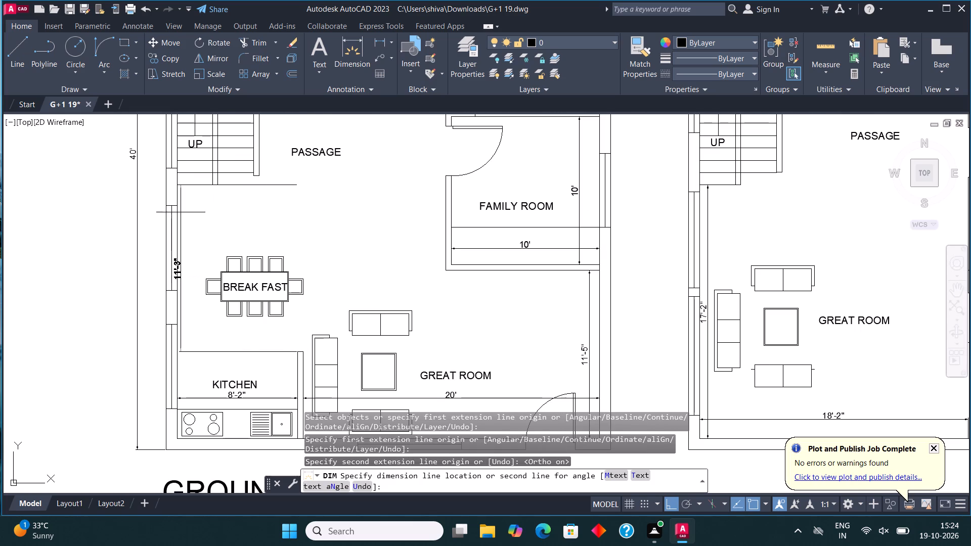
left_click(191, 220)
key("Escape")
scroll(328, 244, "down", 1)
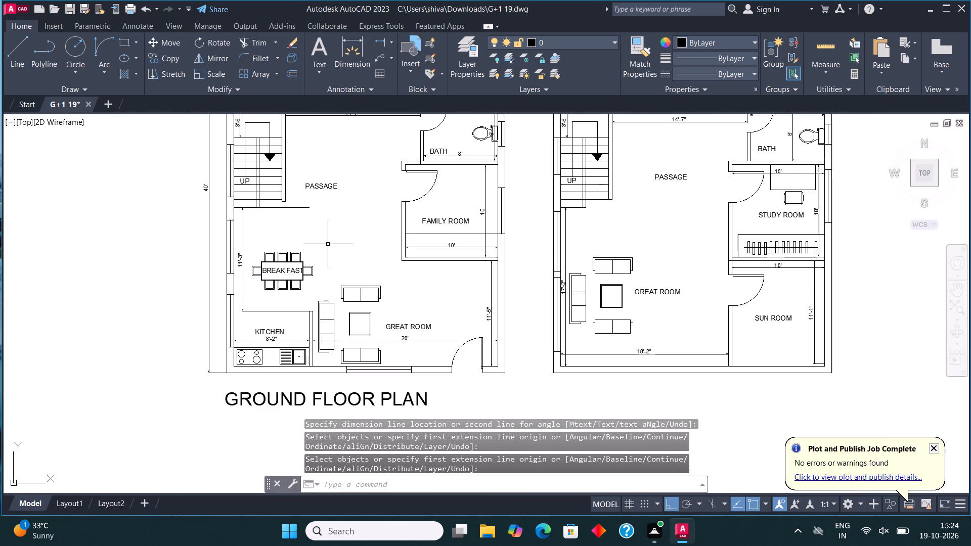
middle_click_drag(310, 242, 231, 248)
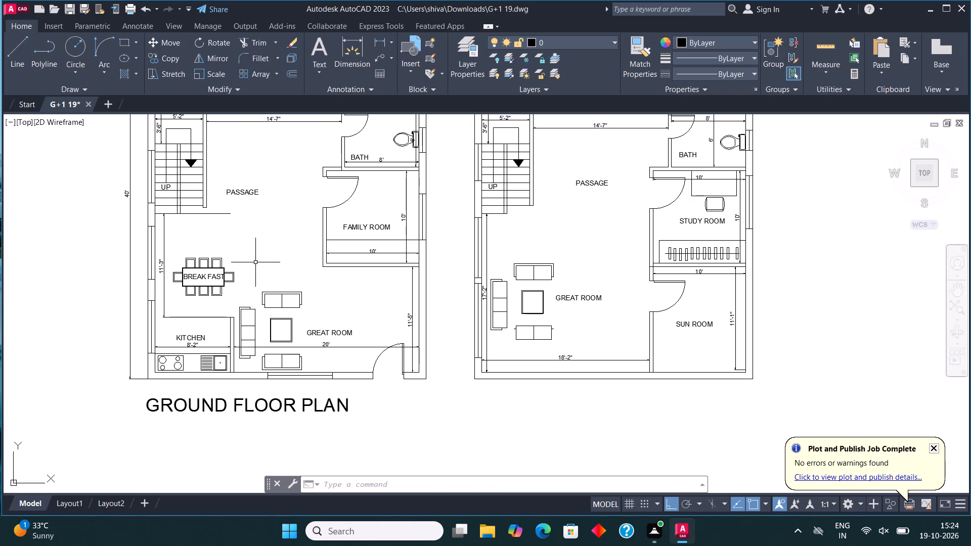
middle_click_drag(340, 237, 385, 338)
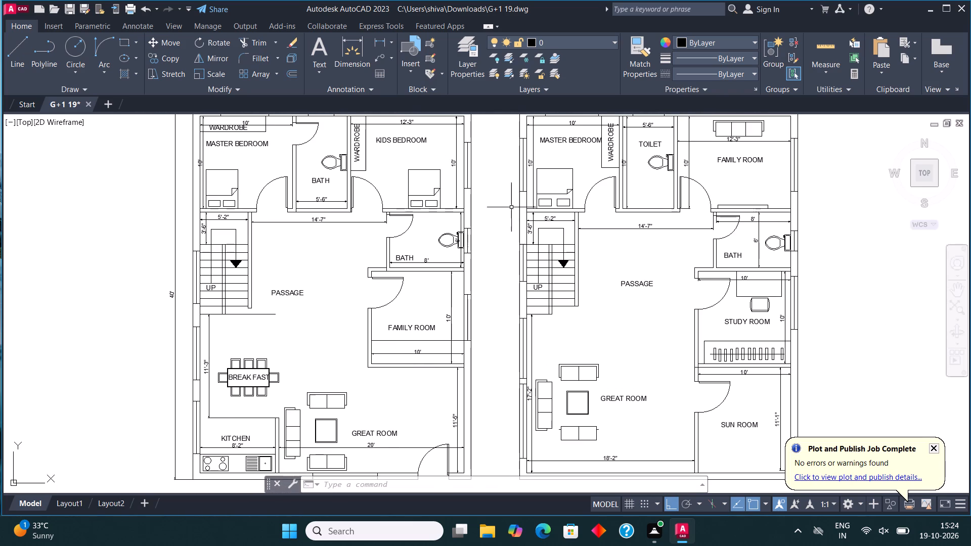
Look over both floor plans to check their dimensions, labels and titles.
middle_click_drag(504, 205, 450, 203)
scroll(451, 210, "up", 3)
scroll(446, 223, "down", 3)
middle_click_drag(448, 266, 445, 265)
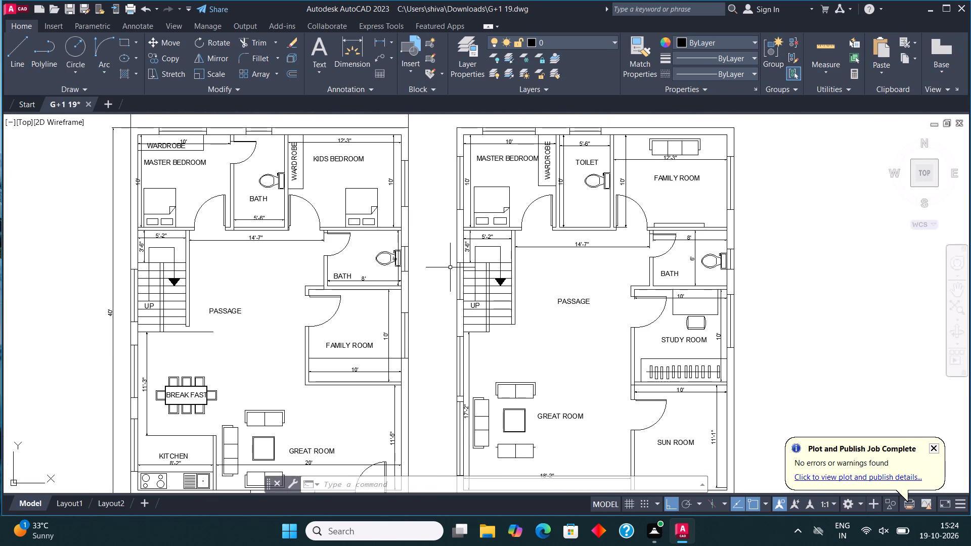
middle_click_drag(445, 265, 309, 277)
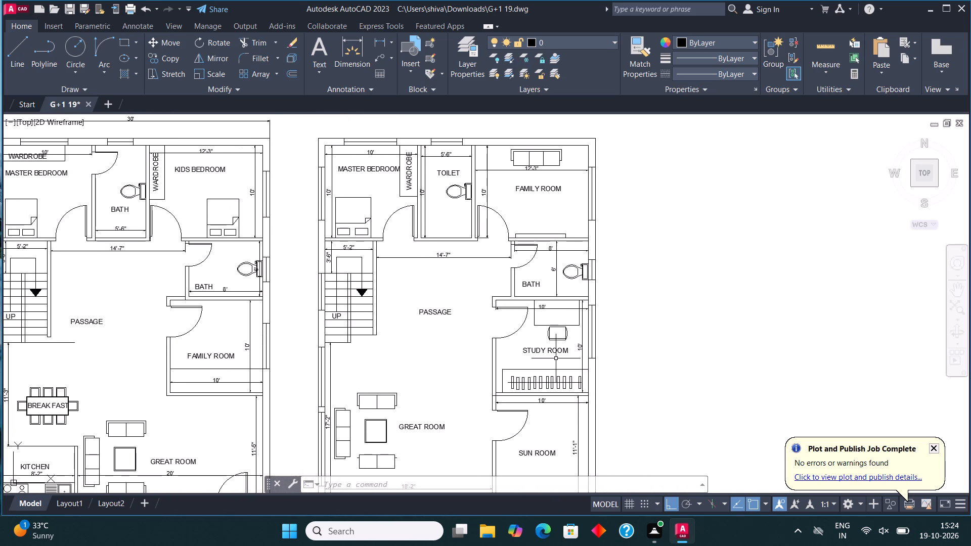
middle_click_drag(551, 337, 527, 268)
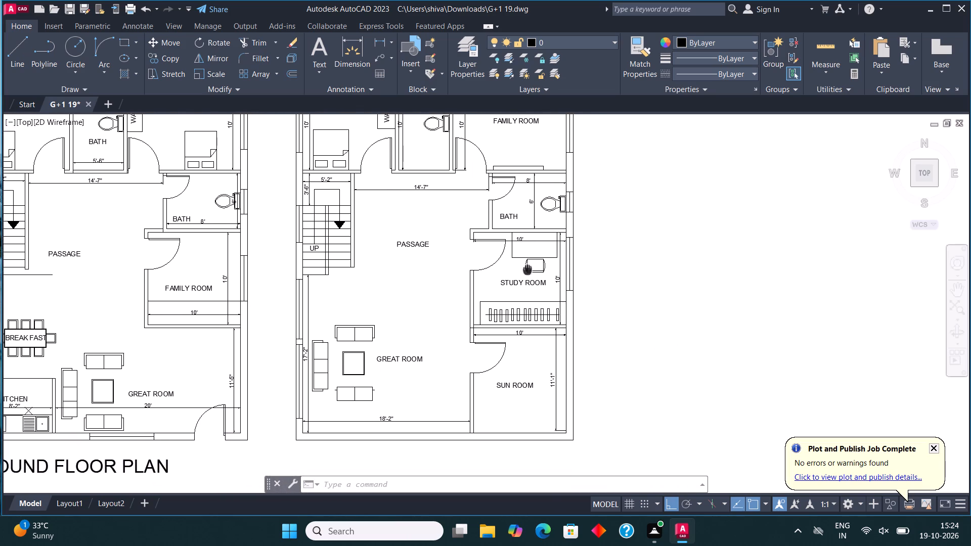
middle_click_drag(527, 268, 493, 376)
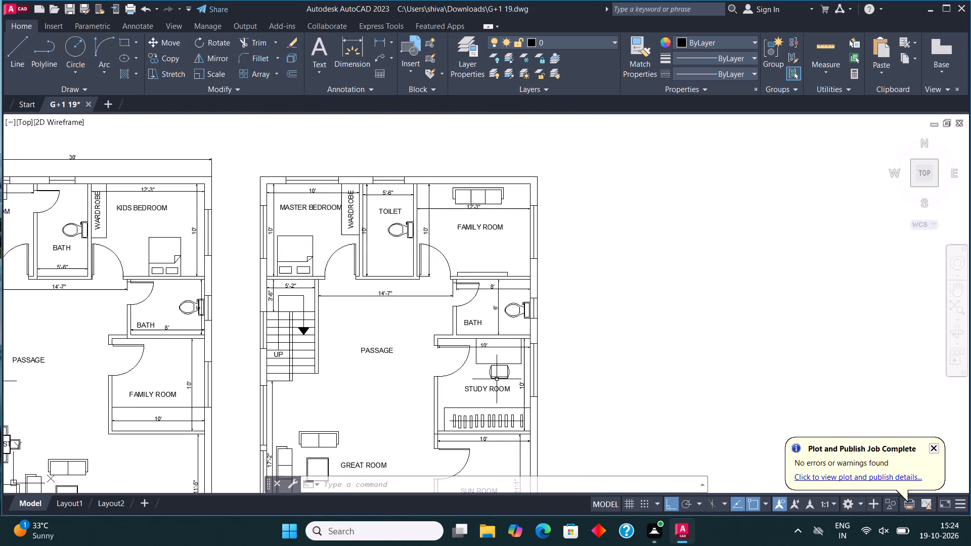
scroll(500, 358, "down", 3)
scroll(435, 328, "up", 1)
middle_click_drag(434, 320, 443, 283)
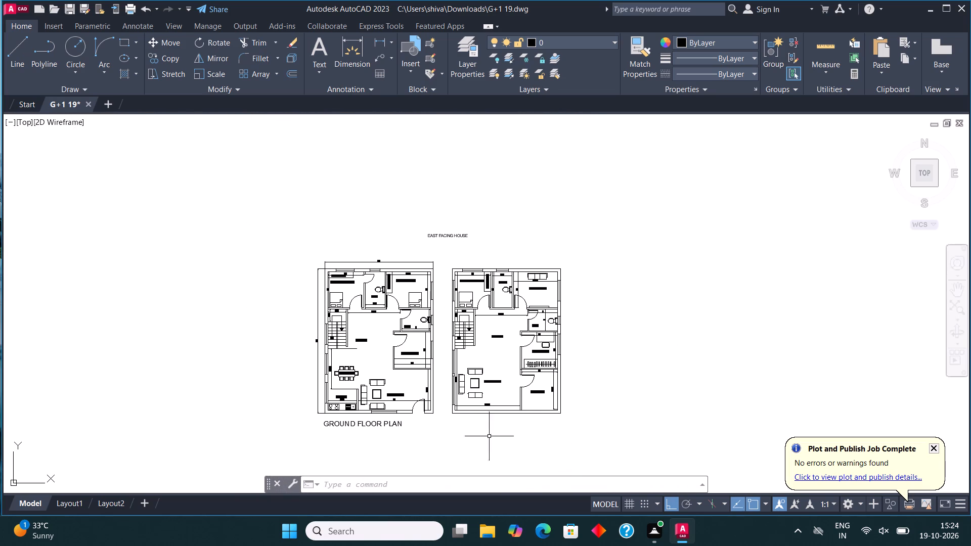
Copy the GROUND FLOOR PLAN title below the second plan and, with Ortho off, onto the EAST FACING HOUSE heading.
left_click(373, 422)
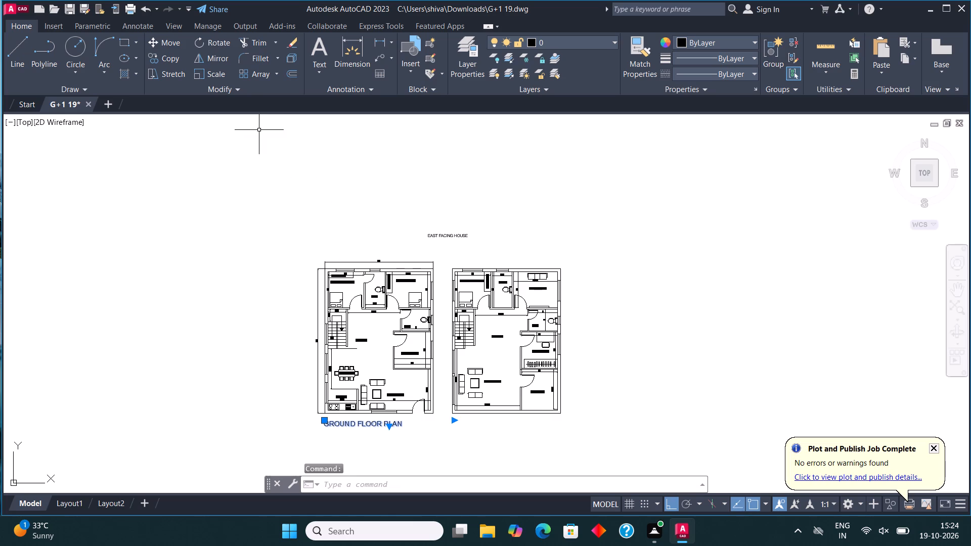
left_click(171, 55)
scroll(379, 427, "up", 2)
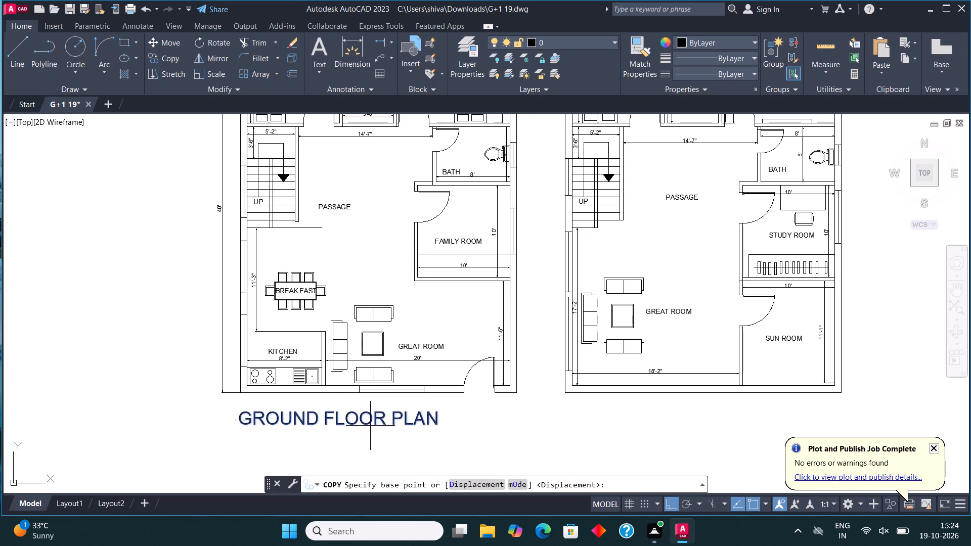
left_click(332, 412)
scroll(448, 427, "down", 1)
scroll(528, 427, "up", 1)
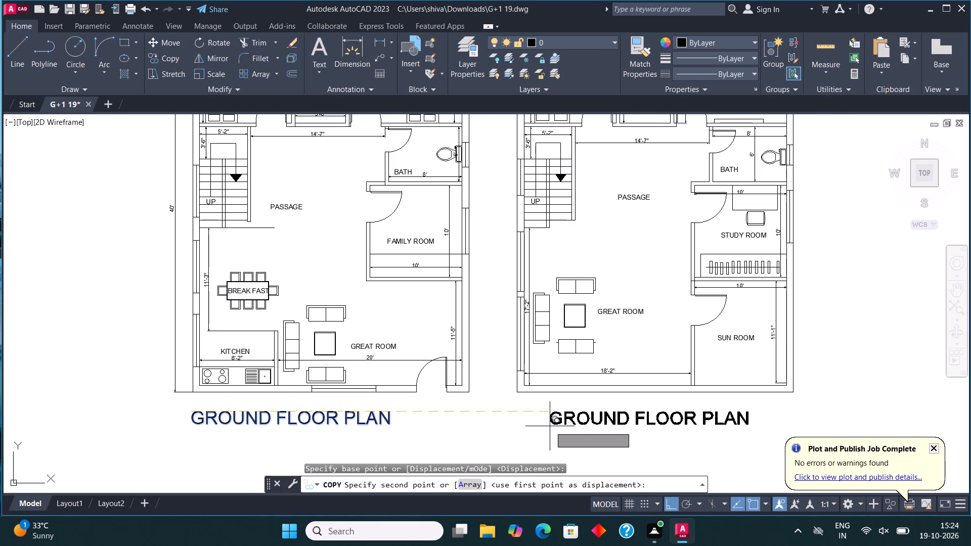
left_click(560, 428)
key("F8")
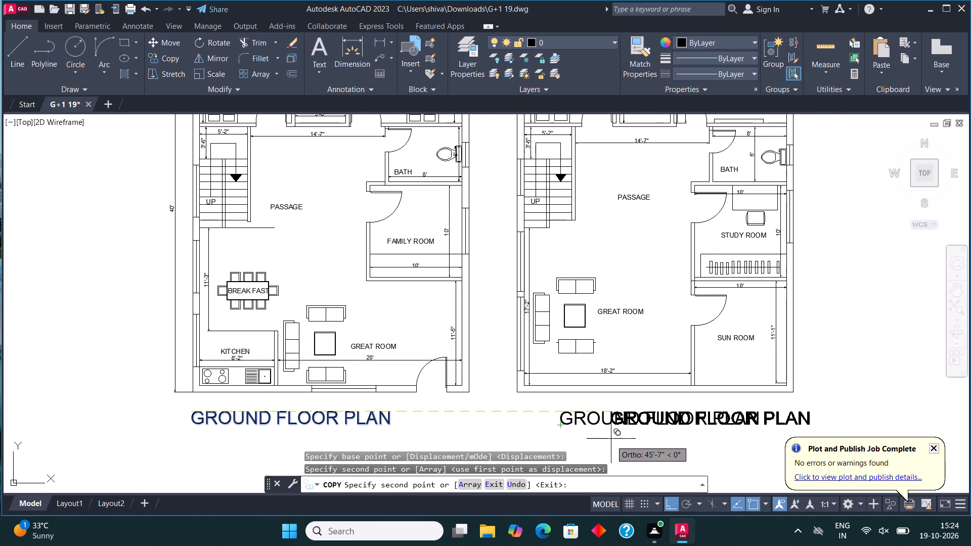
scroll(600, 464, "down", 2)
scroll(545, 248, "up", 2)
left_click(517, 264)
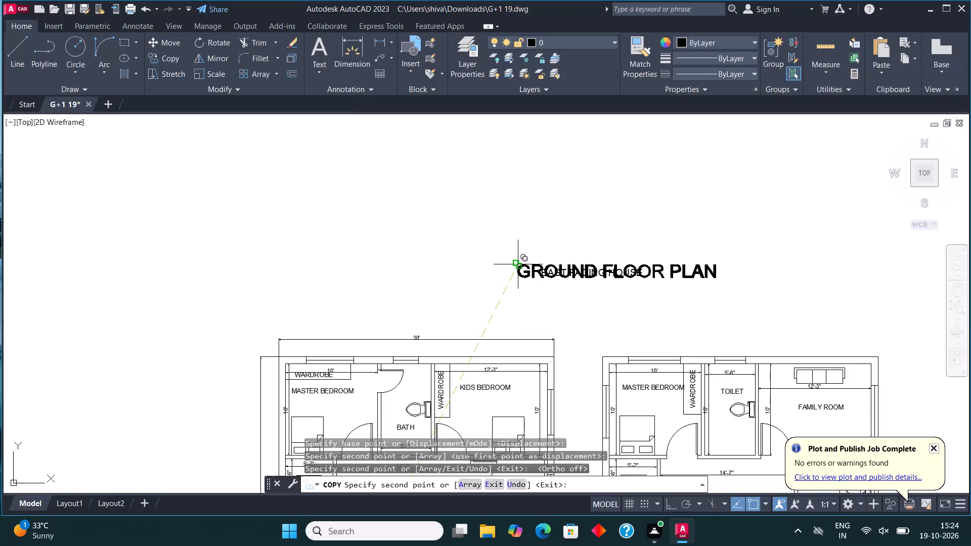
scroll(562, 264, "up", 3)
key("Escape")
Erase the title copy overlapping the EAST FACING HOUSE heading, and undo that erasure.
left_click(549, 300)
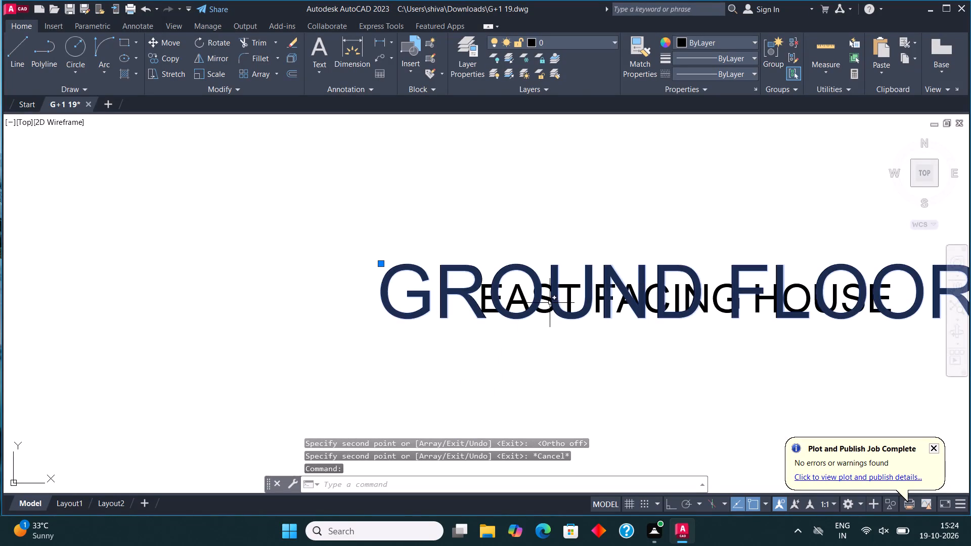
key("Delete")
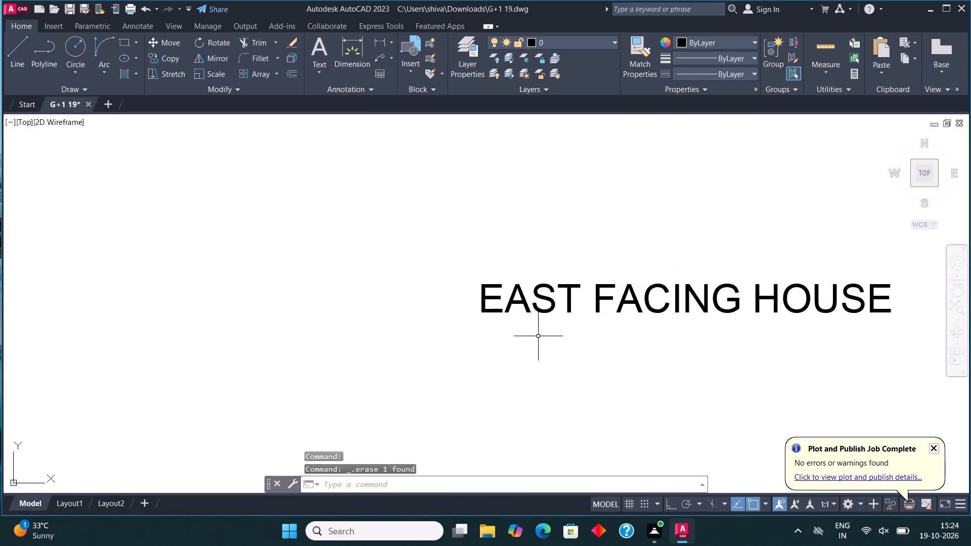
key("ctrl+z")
Erase the original small EAST FACING HOUSE heading beneath the overlapping title copy.
scroll(544, 298, "up", 5)
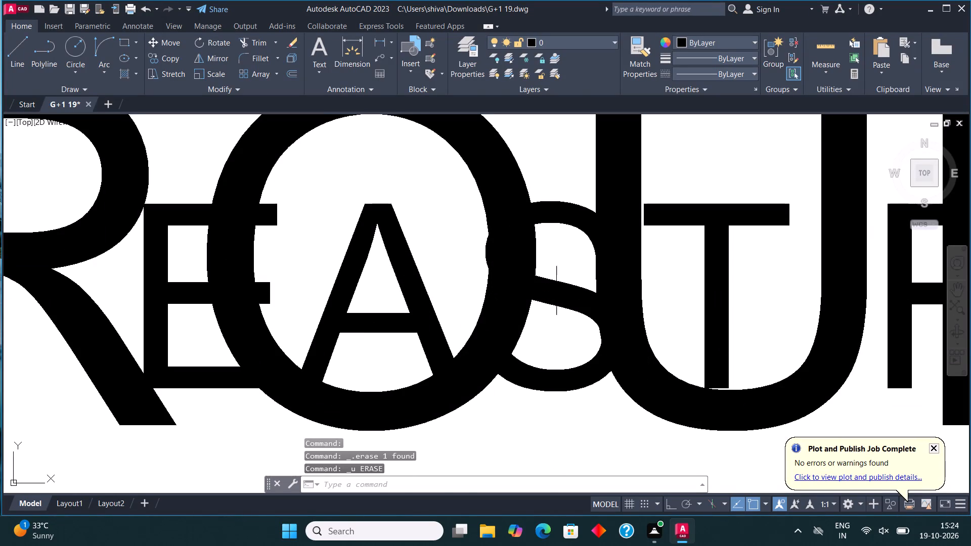
left_click(558, 290)
left_click(556, 252)
key("Delete")
Edit the copied title below the second plan to read FIRST FLOOR PLAN.
scroll(536, 315, "down", 5)
scroll(473, 310, "down", 5)
middle_click_drag(715, 349, 583, 210)
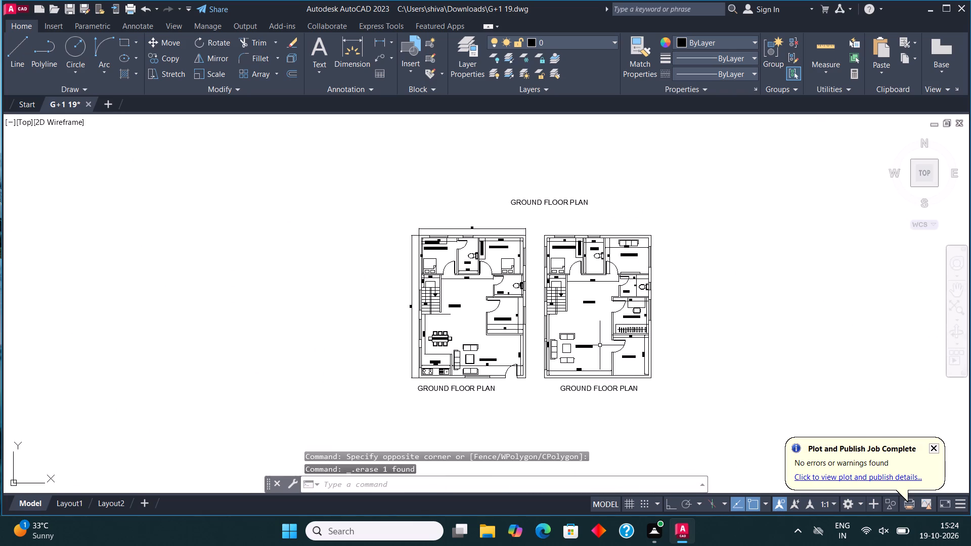
scroll(586, 373, "up", 1)
left_click(577, 401)
right_click(578, 398)
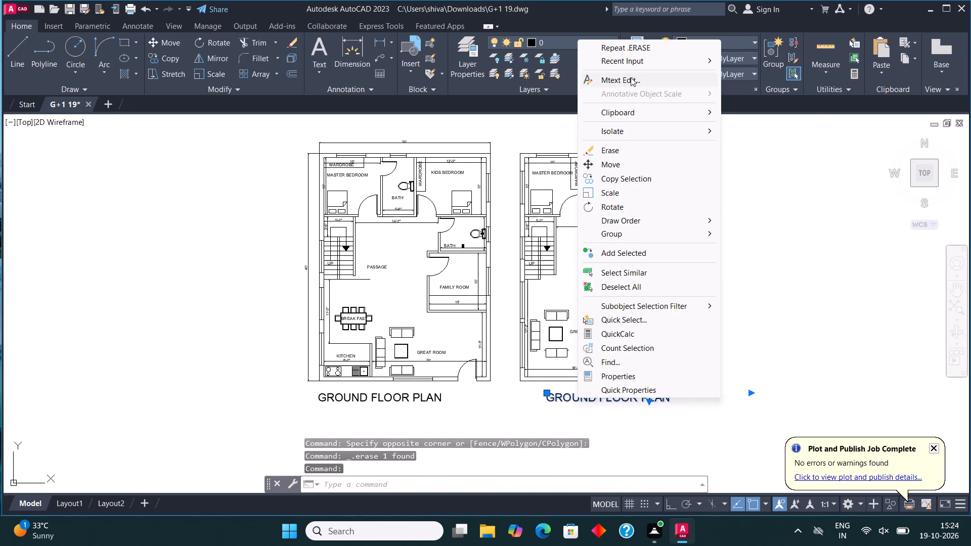
left_click(631, 77)
left_click(594, 397)
key("BackSpace")
key("BackSpace")
key("BackSpace")
key("BackSpace")
key("BackSpace")
key("BackSpace")
key("BackSpace")
key("BackSpace")
key("BackSpace")
key("BackSpace")
key("BackSpace")
key("BackSpace")
key("BackSpace")
key("BackSpace")
key("BackSpace")
key("BackSpace")
key("BackSpace")
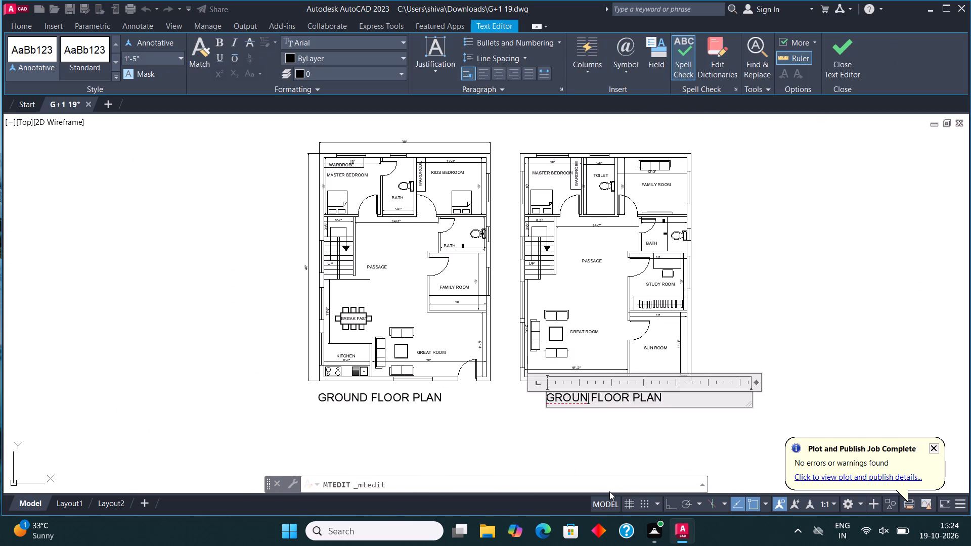
type("FIRSY")
key("BackSpace")
key("t")
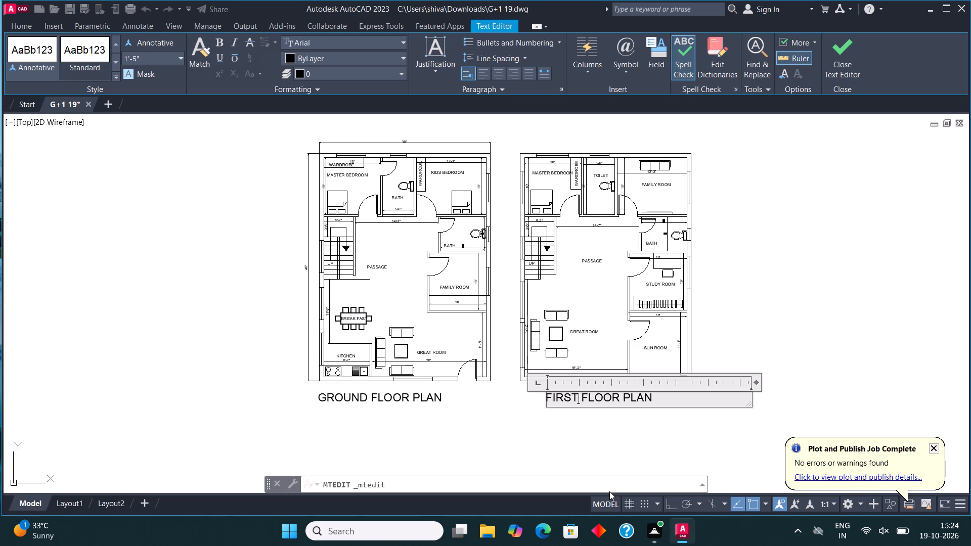
left_click(851, 49)
Replace the text of the title copy above the plans with EAST FACING HOUSE.
scroll(617, 510, "down", 2)
scroll(580, 471, "down", 2)
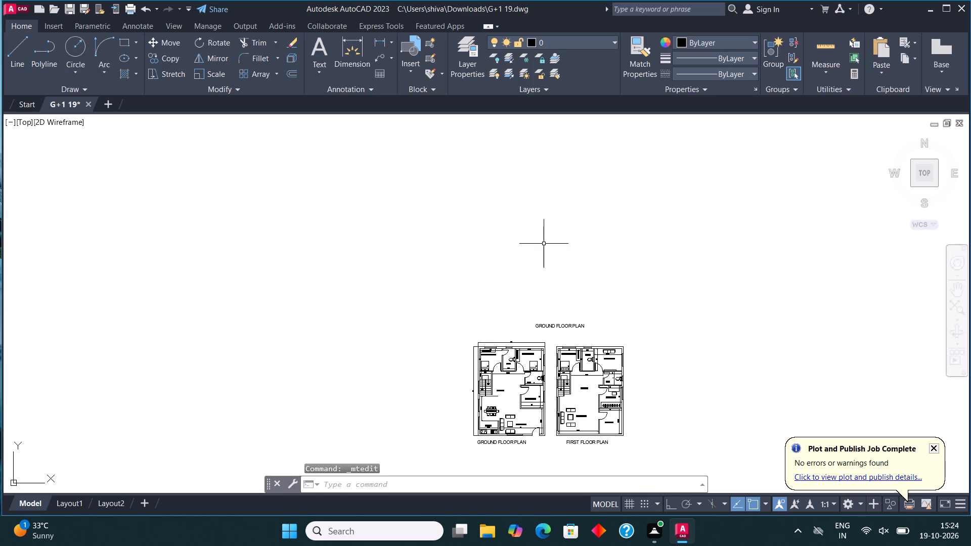
scroll(559, 343, "up", 4)
left_click(523, 238)
right_click(523, 240)
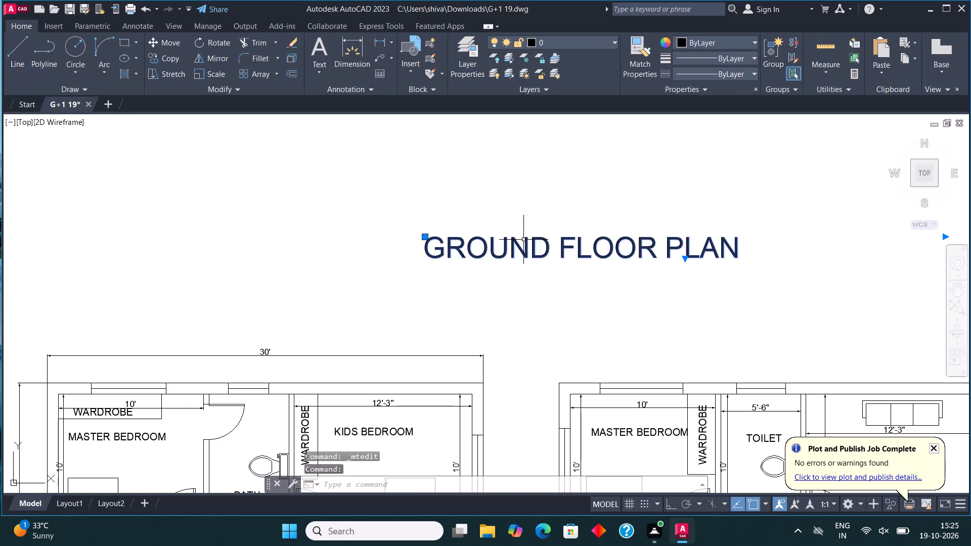
left_click(583, 197)
left_click(769, 254)
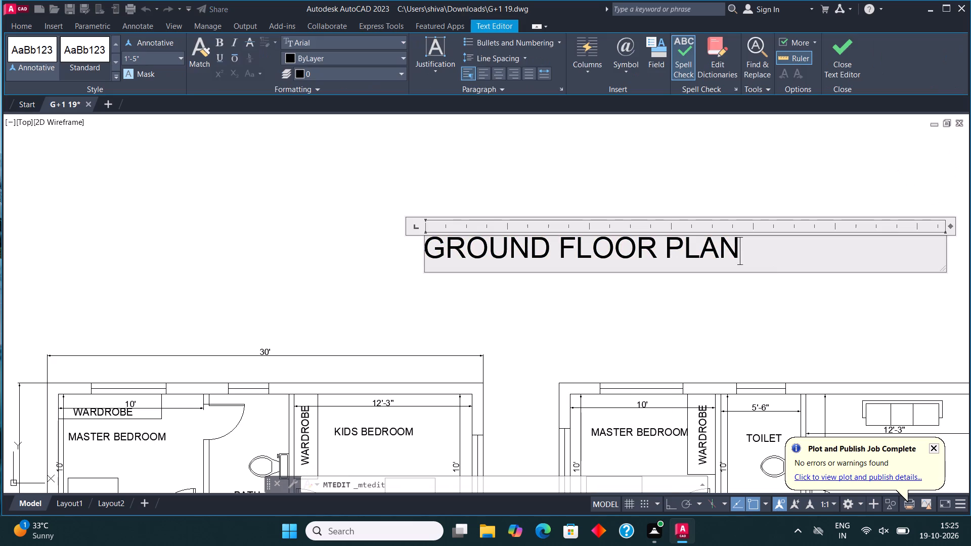
key("BackSpace")
key("BackSpace")
key("BackSpace")
key("BackSpace")
key("BackSpace")
key("BackSpace")
key("BackSpace")
key("BackSpace")
key("BackSpace")
key("BackSpace")
key("BackSpace")
key("BackSpace")
key("BackSpace")
key("BackSpace")
key("BackSpace")
key("BackSpace")
key("BackSpace")
key("BackSpace")
key("BackSpace")
key("BackSpace")
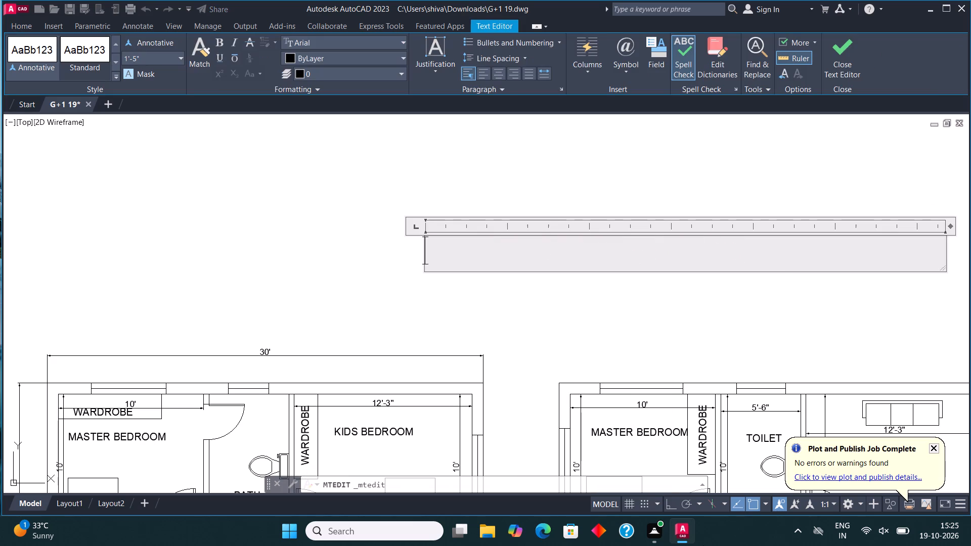
type("EAST FACING HOUSE")
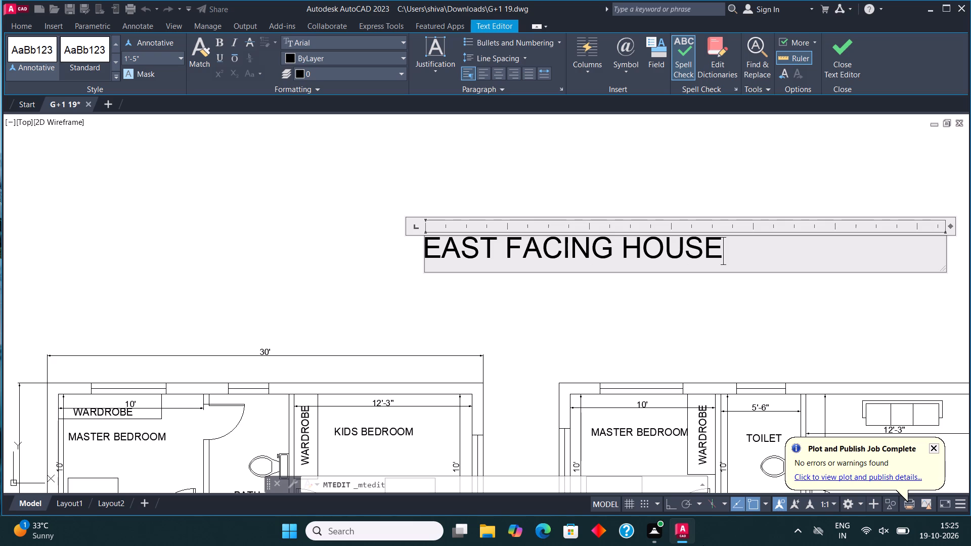
left_click(840, 50)
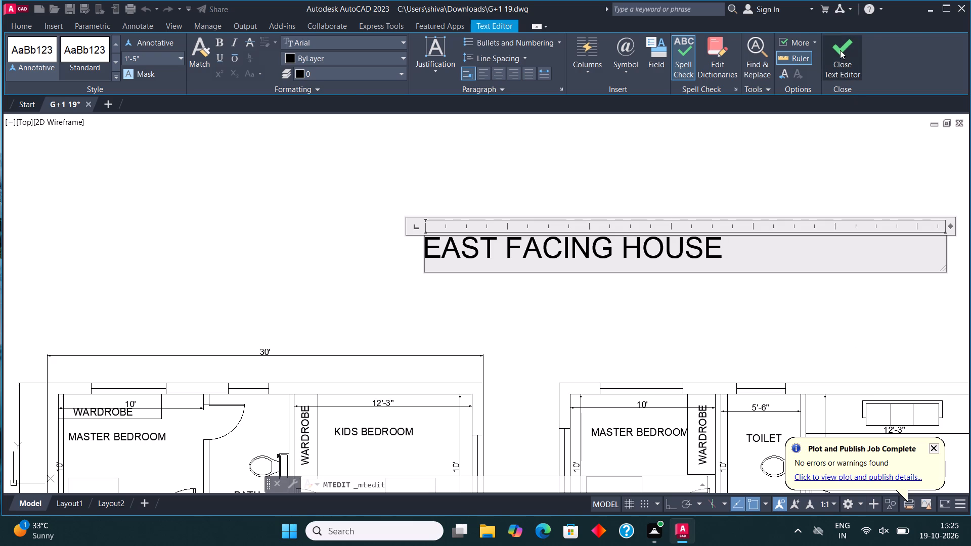
Create a new layer named WALL and set its color to index 142.
scroll(625, 326, "down", 4)
middle_click_drag(602, 305, 566, 261)
scroll(579, 269, "up", 3)
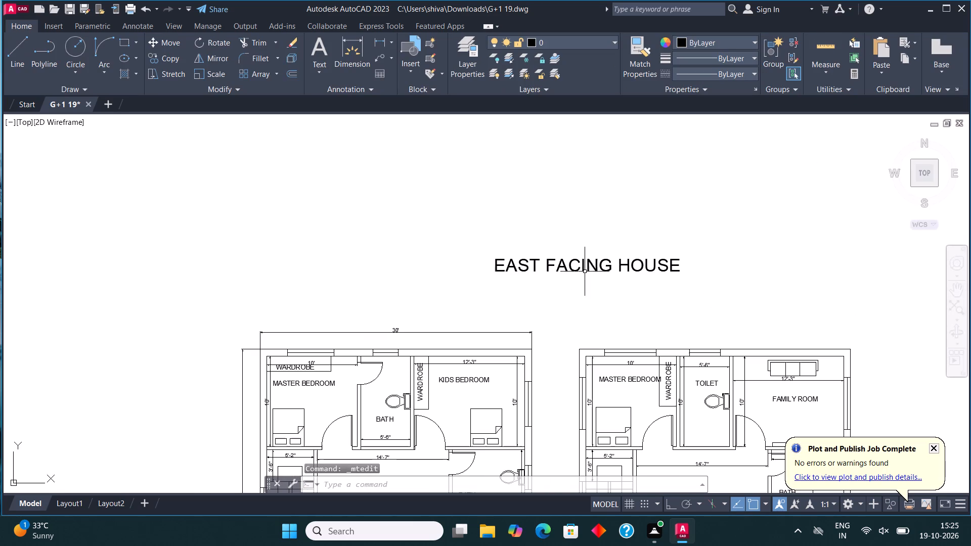
left_click(460, 49)
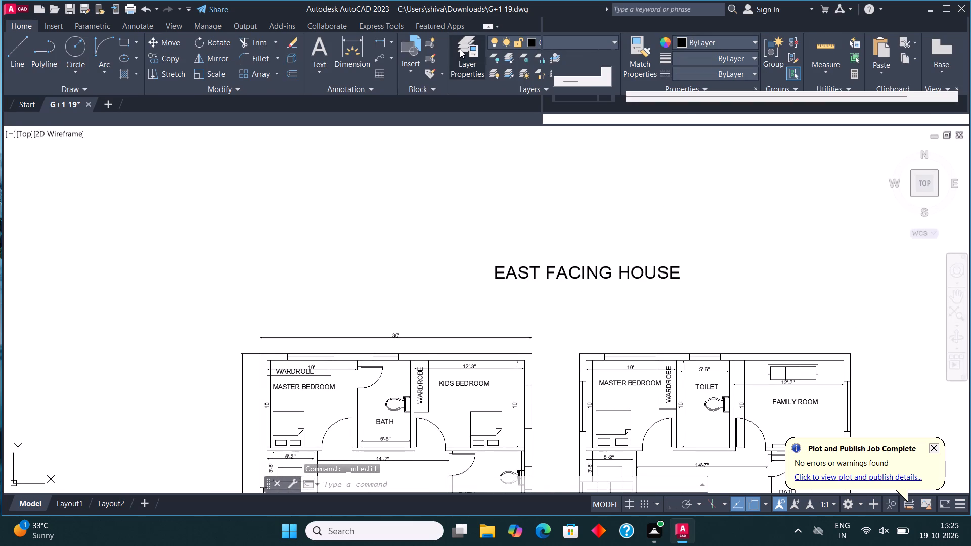
left_click(625, 43)
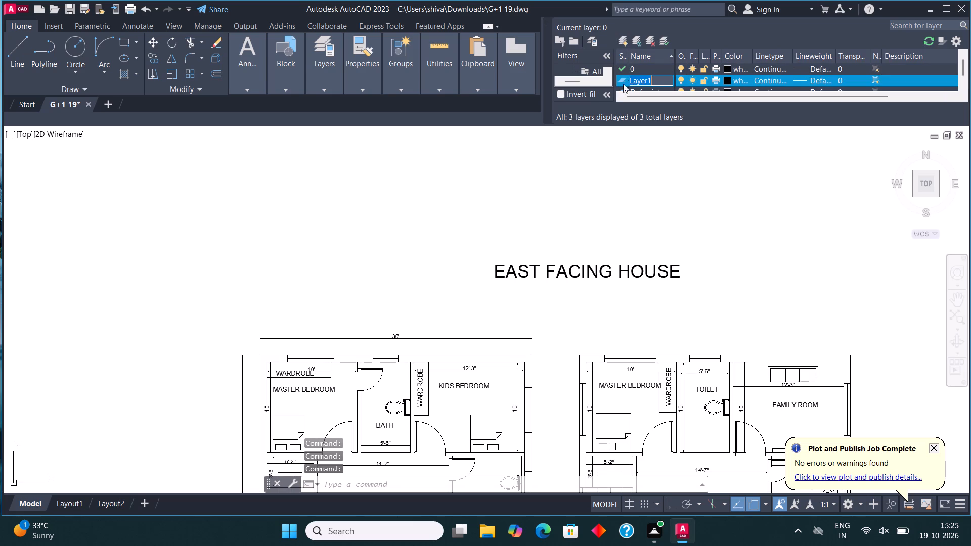
type("WALL")
left_click(728, 77)
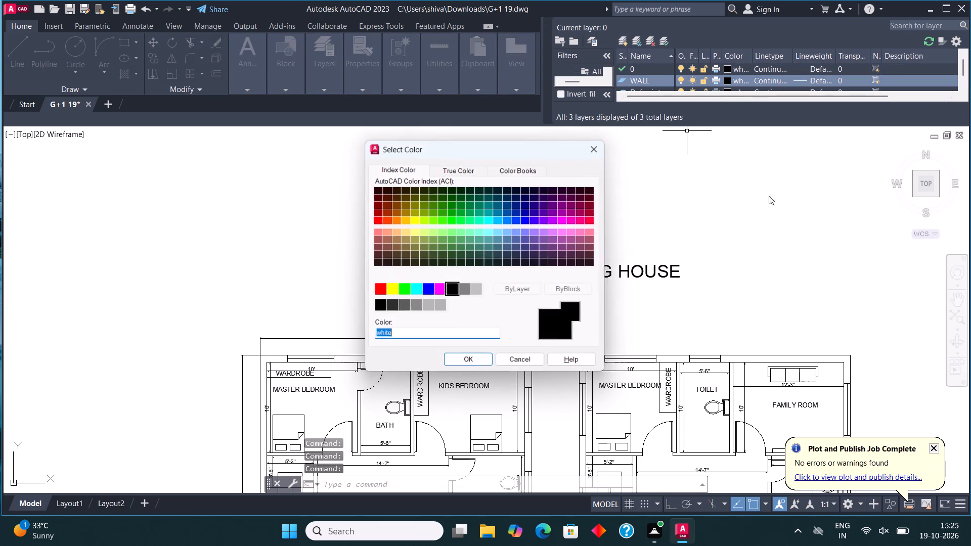
left_click(501, 208)
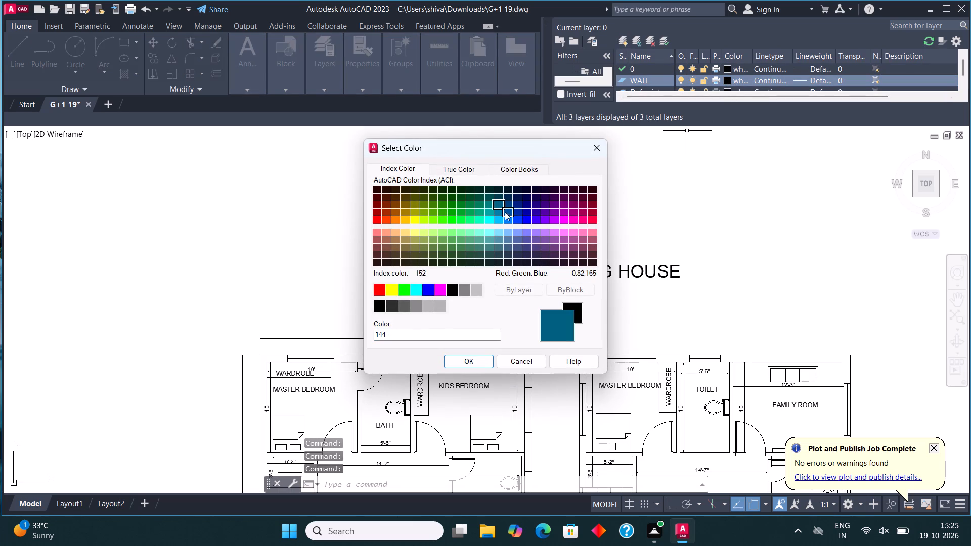
left_click(499, 213)
left_click(482, 357)
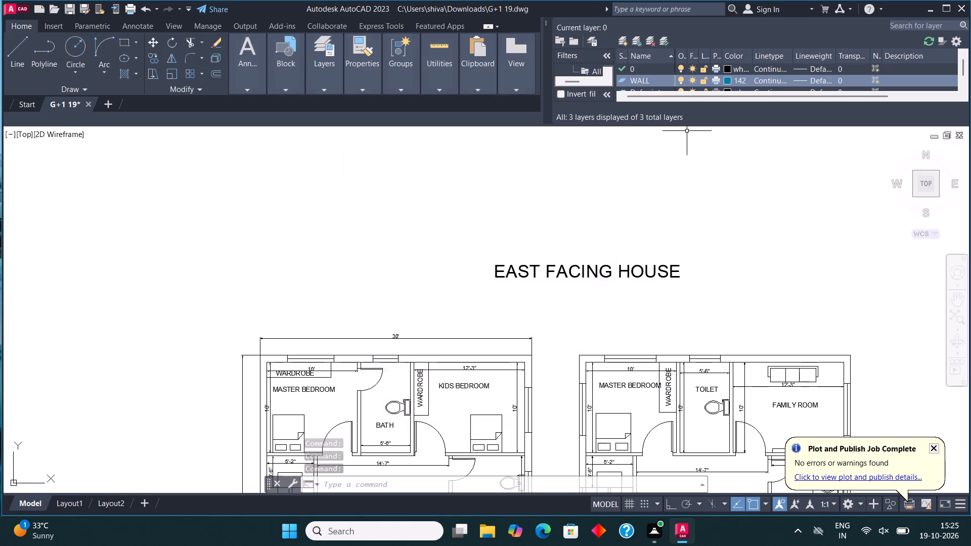
Create a new layer named WIND and set its color to index 190.
left_click(624, 39)
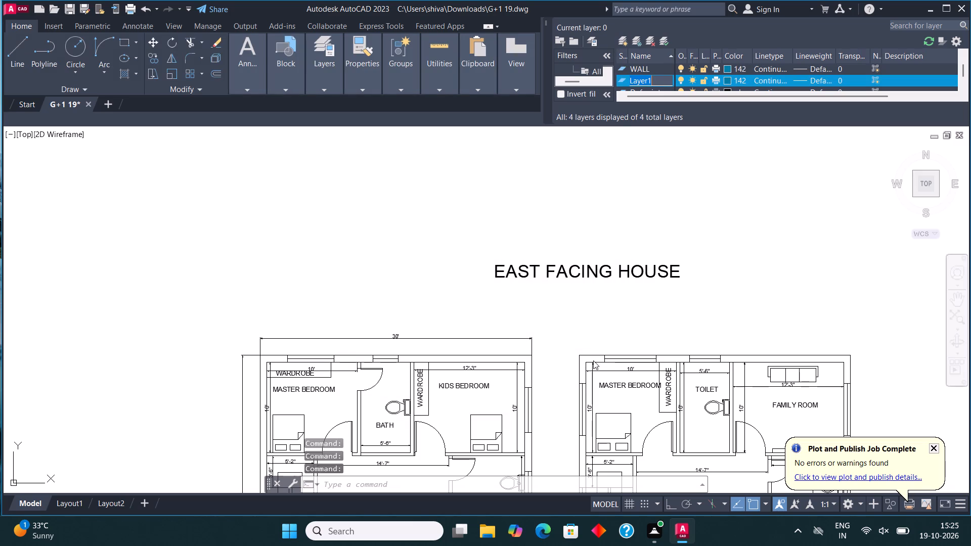
type("WIND")
left_click(727, 80)
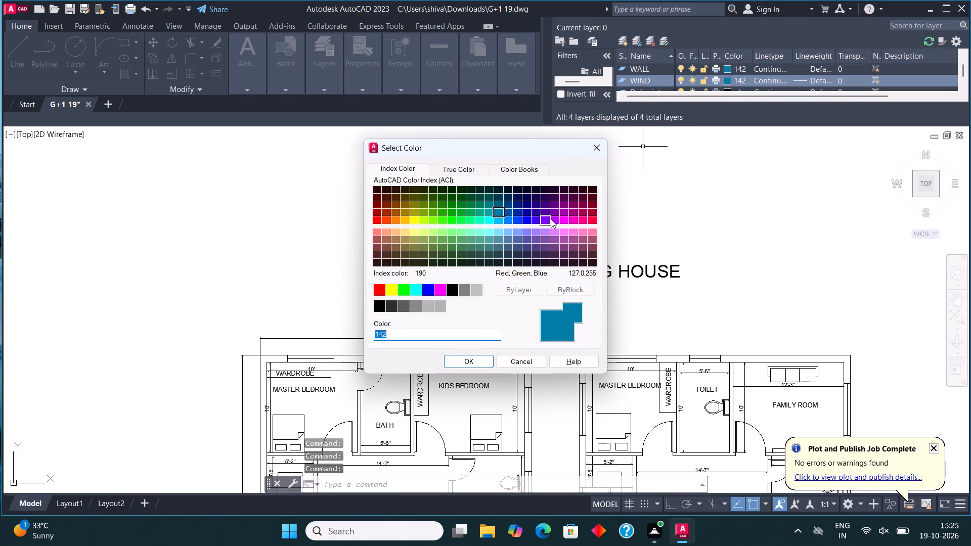
left_click(548, 218)
left_click(547, 219)
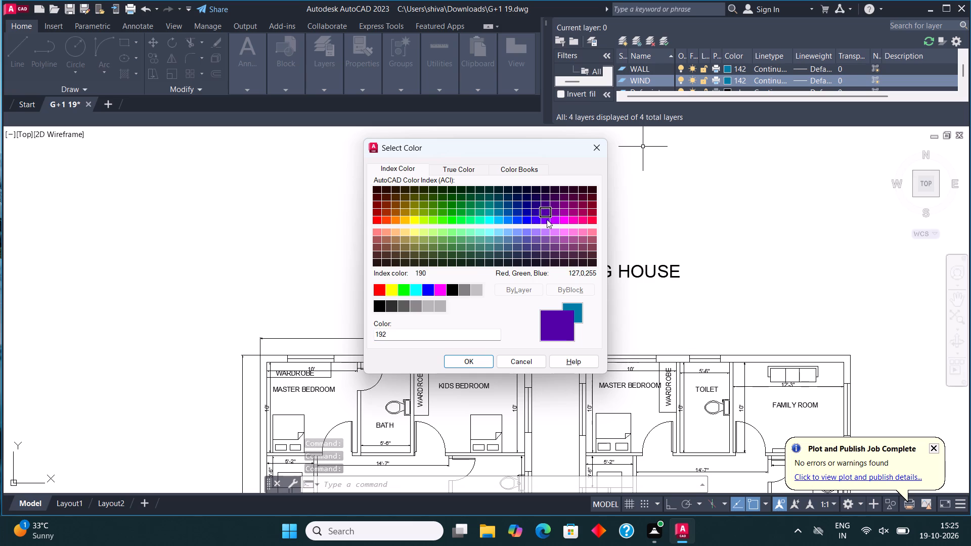
left_click(472, 360)
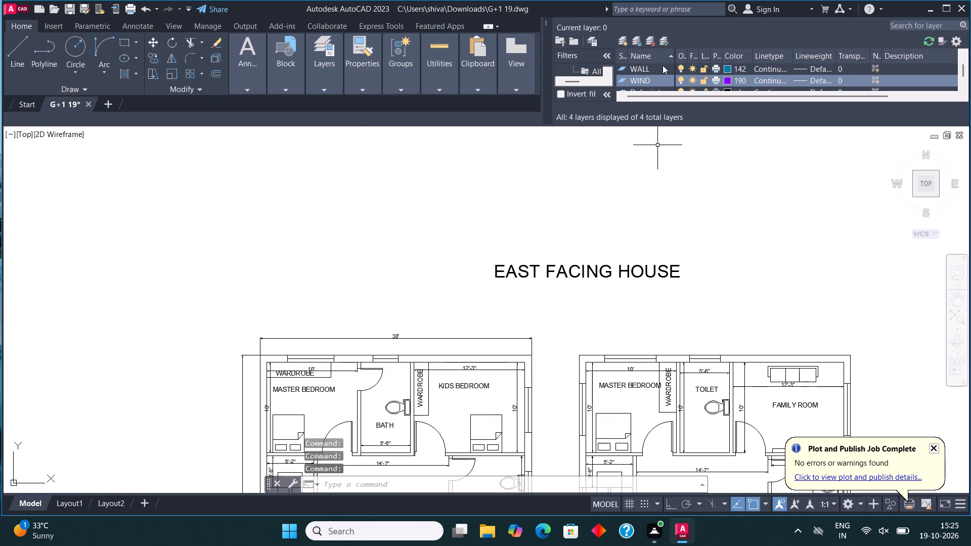
Create a new layer named FUR and set its color to index 230.
left_click(627, 44)
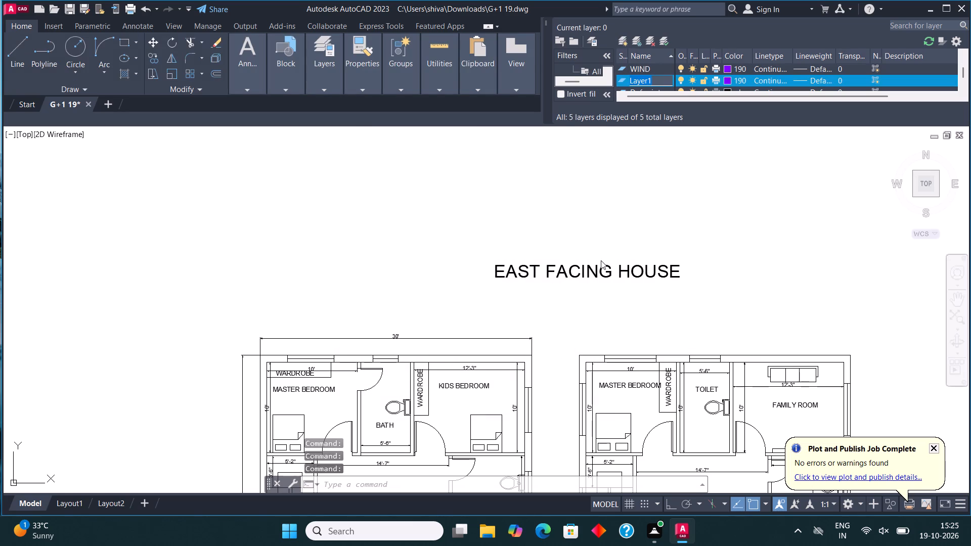
type("FUR")
left_click(725, 80)
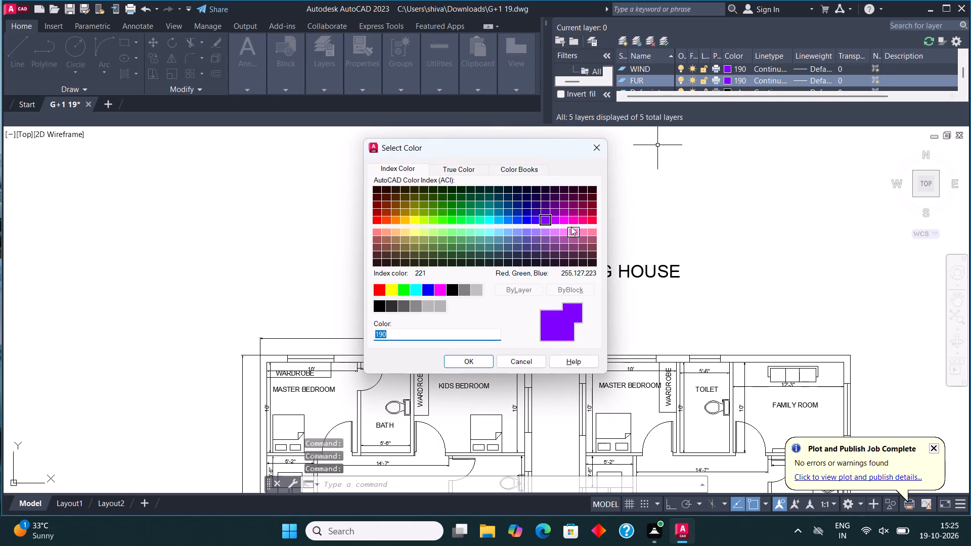
left_click(583, 222)
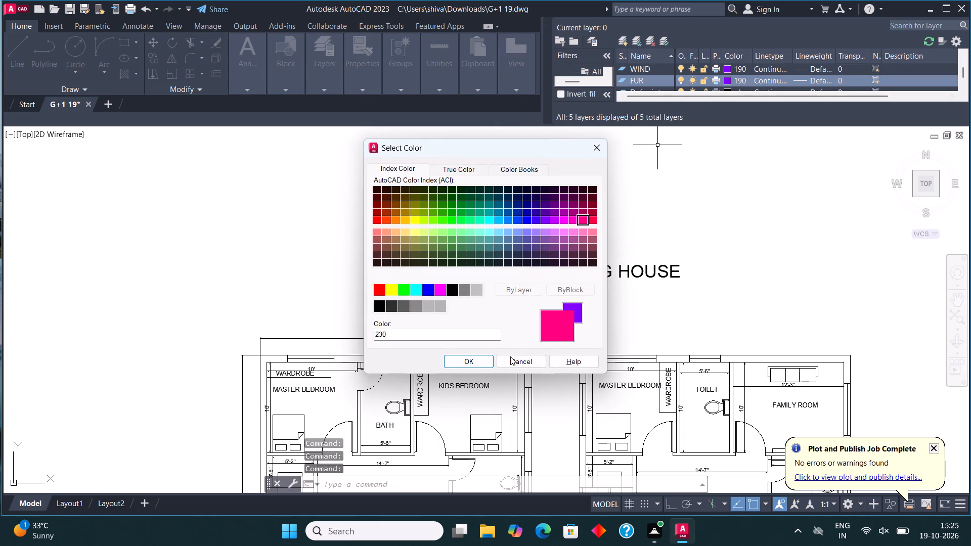
left_click(476, 359)
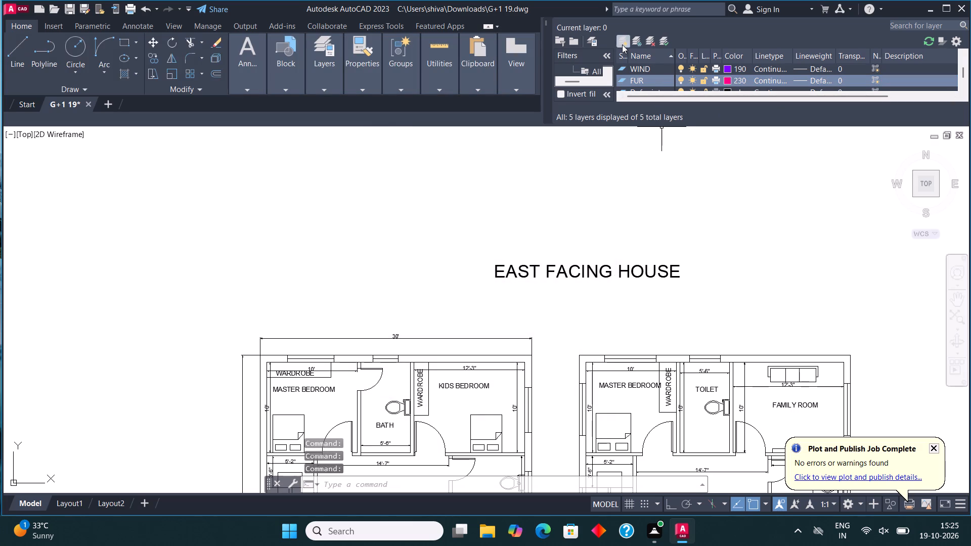
Create a new layer named DOOR and set its color to index 32.
left_click(620, 42)
type("DO")
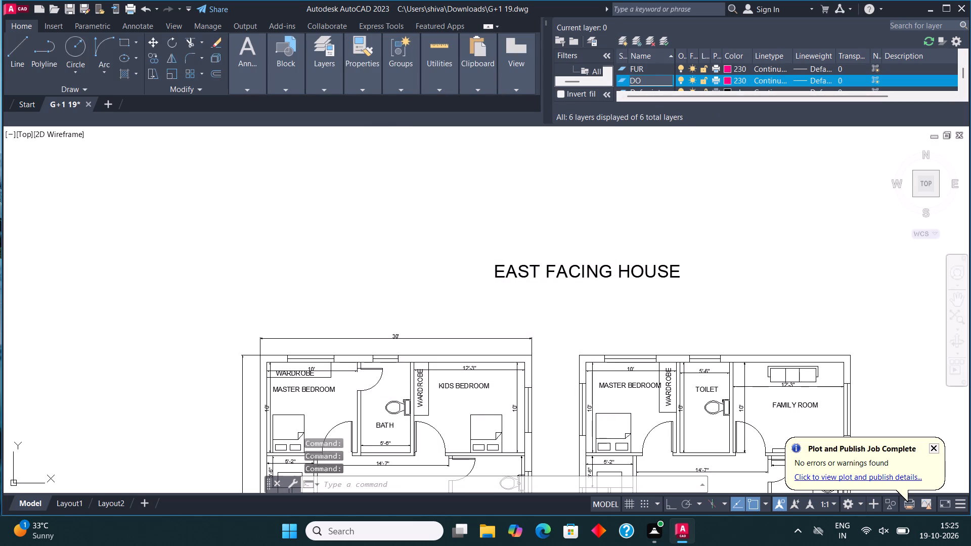
type("OR")
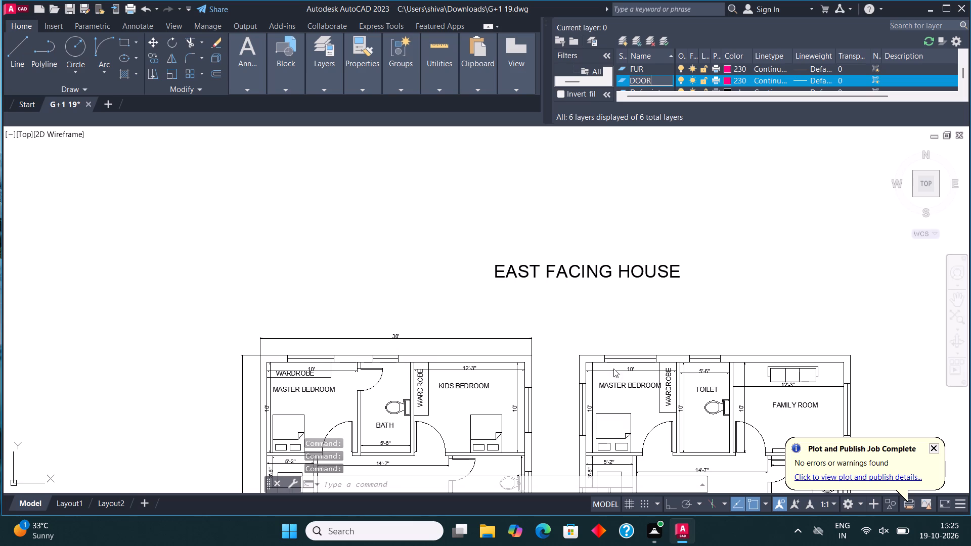
left_click(729, 79)
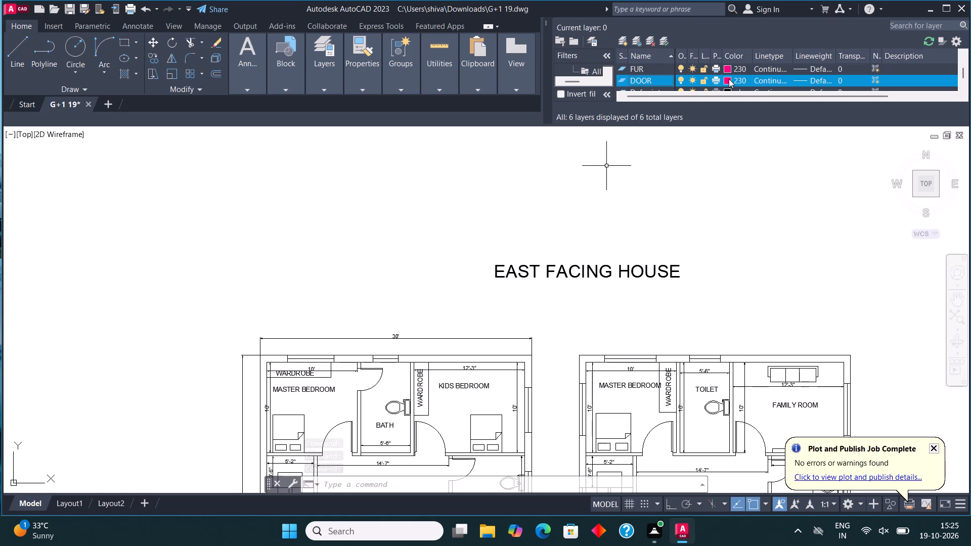
left_click(403, 221)
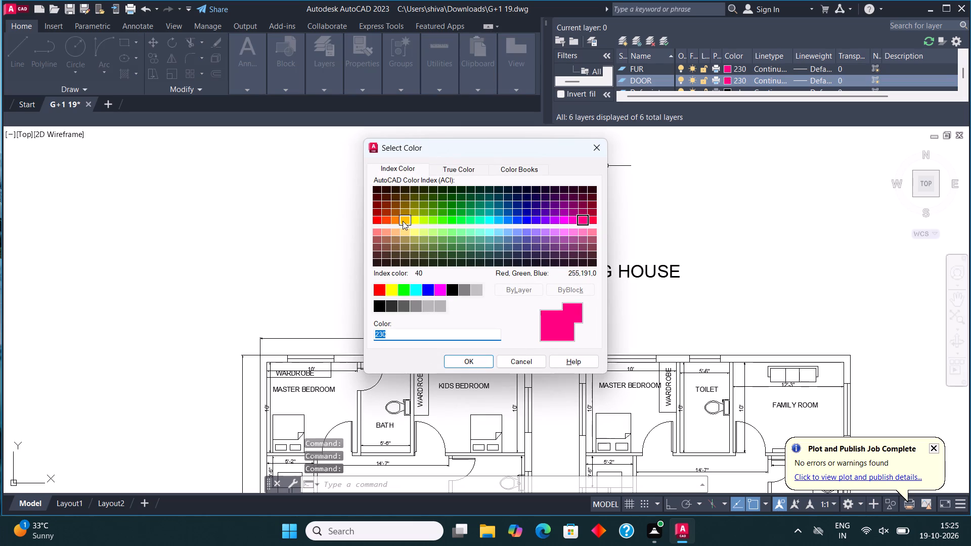
left_click(396, 216)
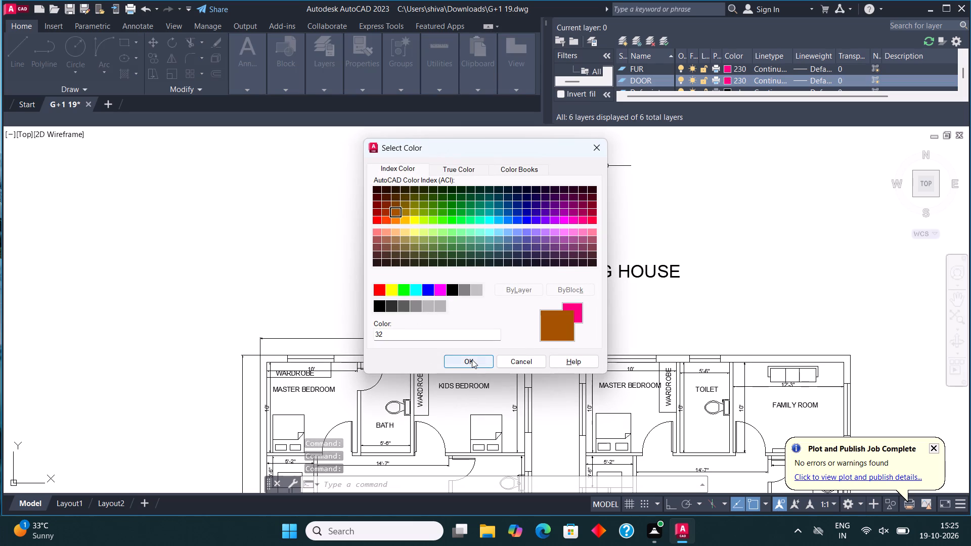
left_click(472, 359)
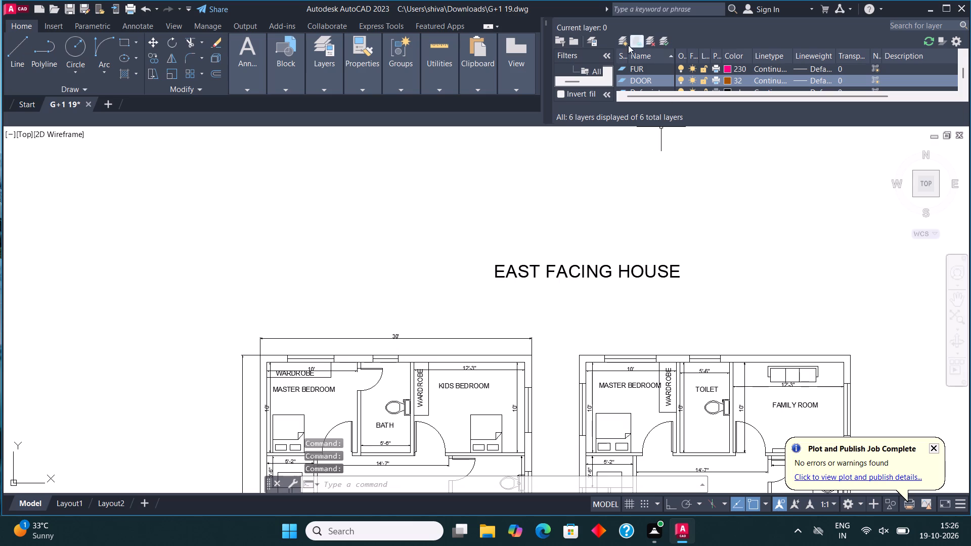
Create a new layer named TEXT, set its color to index 21, and close the layer manager.
left_click(621, 40)
type("TEXT")
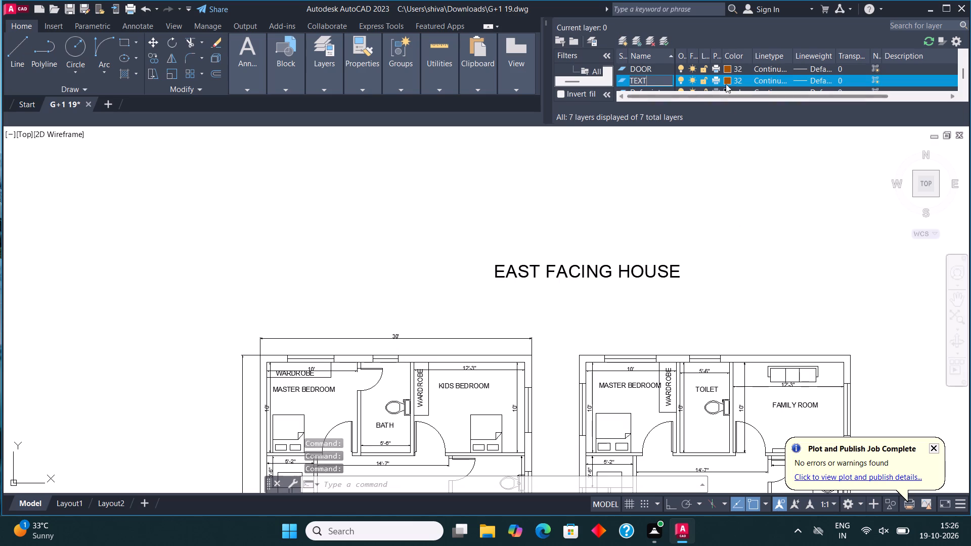
left_click(727, 80)
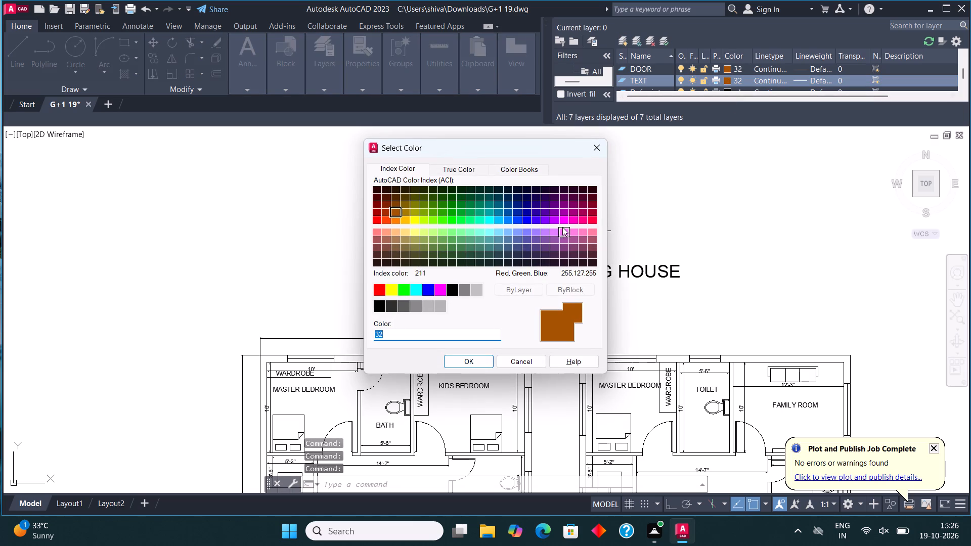
left_click(375, 223)
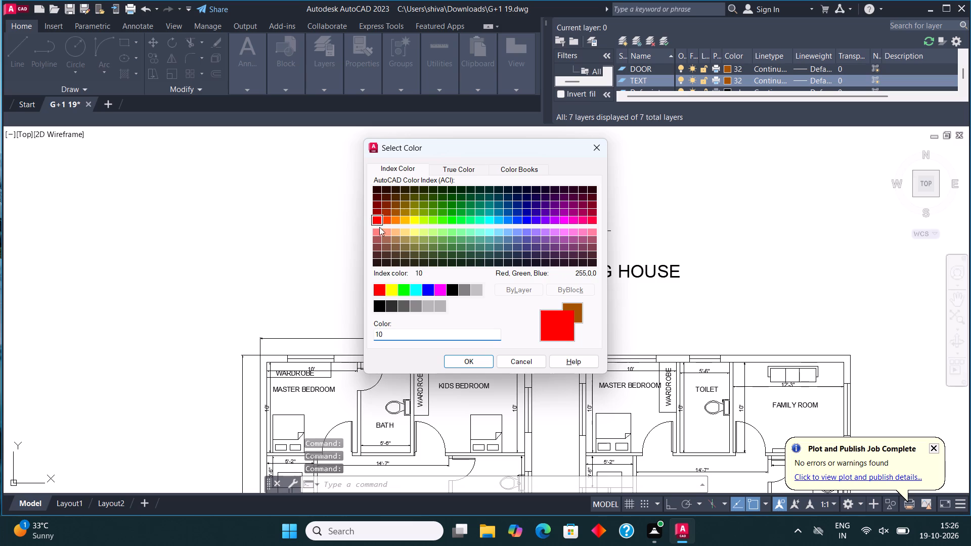
left_click(388, 234)
left_click(457, 357)
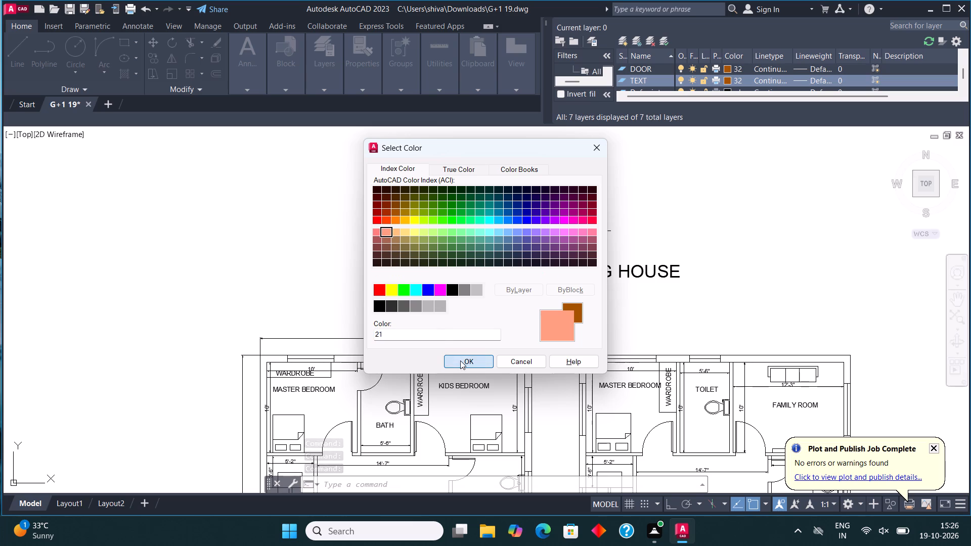
left_click(546, 21)
Make WALL the current layer and solid-hatch the ground floor plan's outer wall segments around the master bedroom, bath and kids bedroom windows.
scroll(537, 220, "down", 4)
scroll(536, 300, "up", 3)
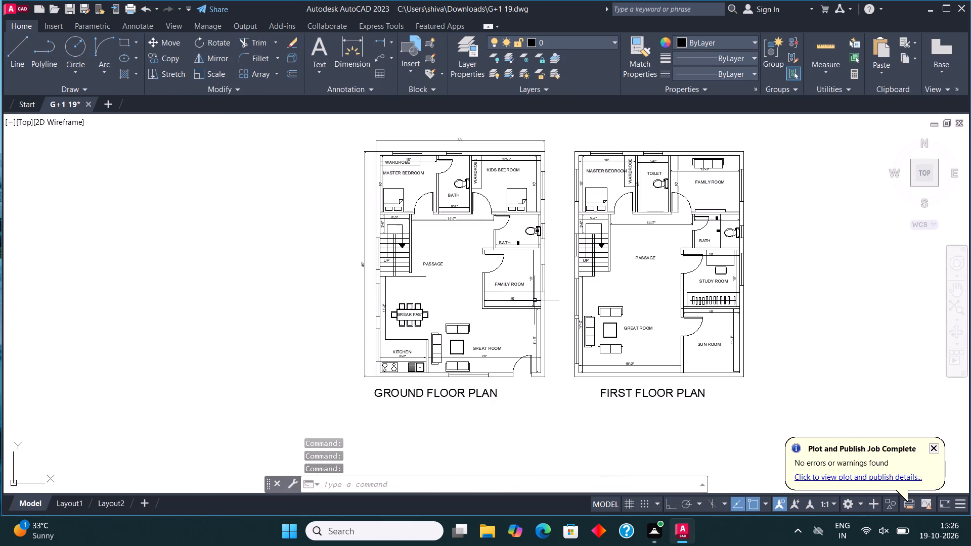
scroll(422, 134, "up", 2)
middle_click_drag(417, 130, 430, 154)
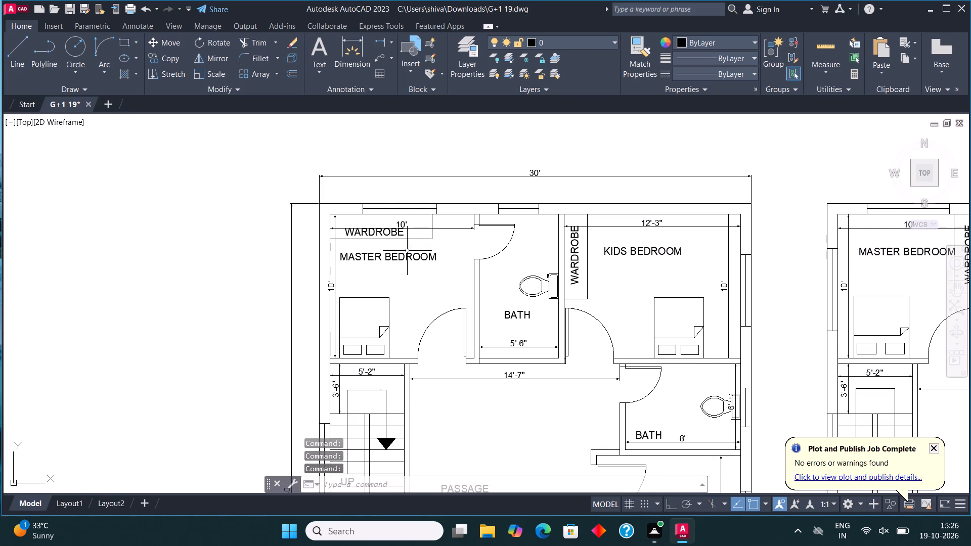
left_click(593, 41)
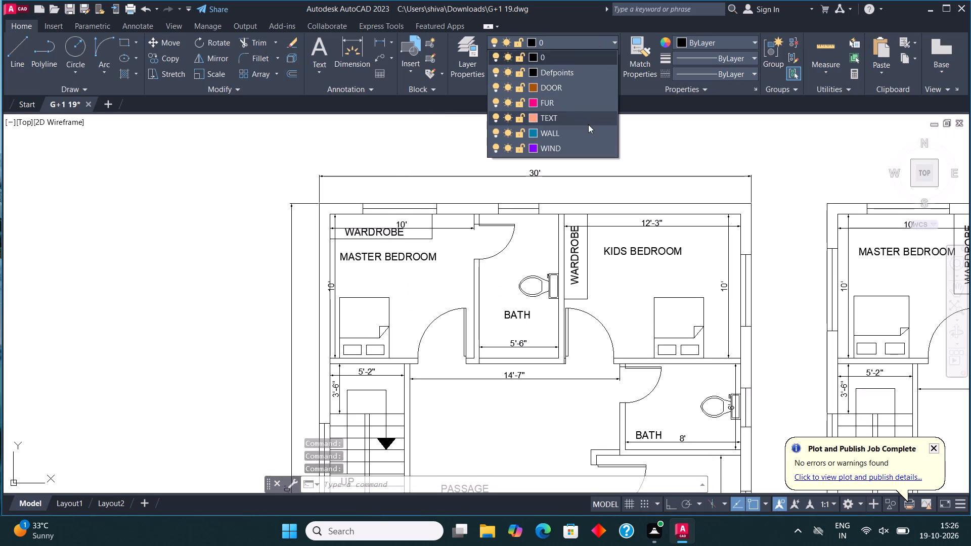
left_click(556, 133)
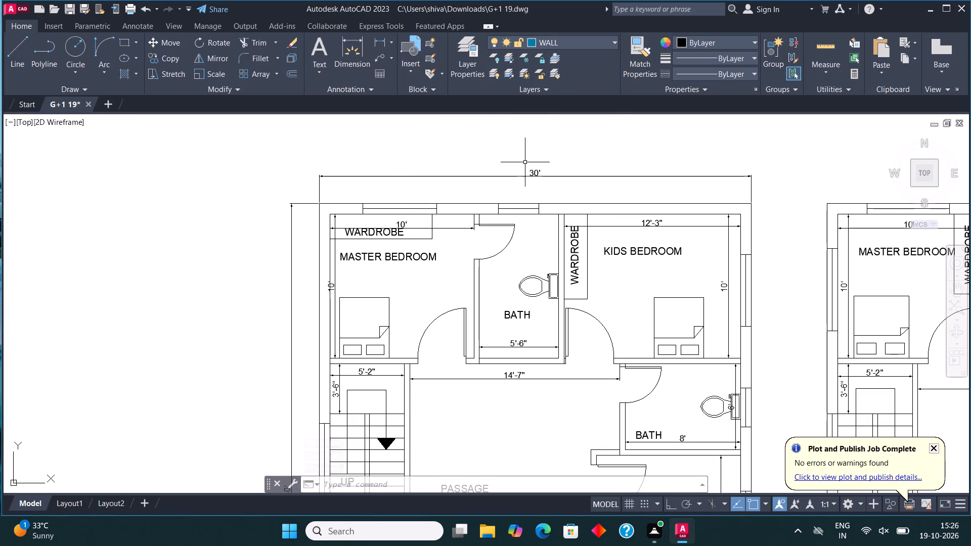
key("h")
key("Return")
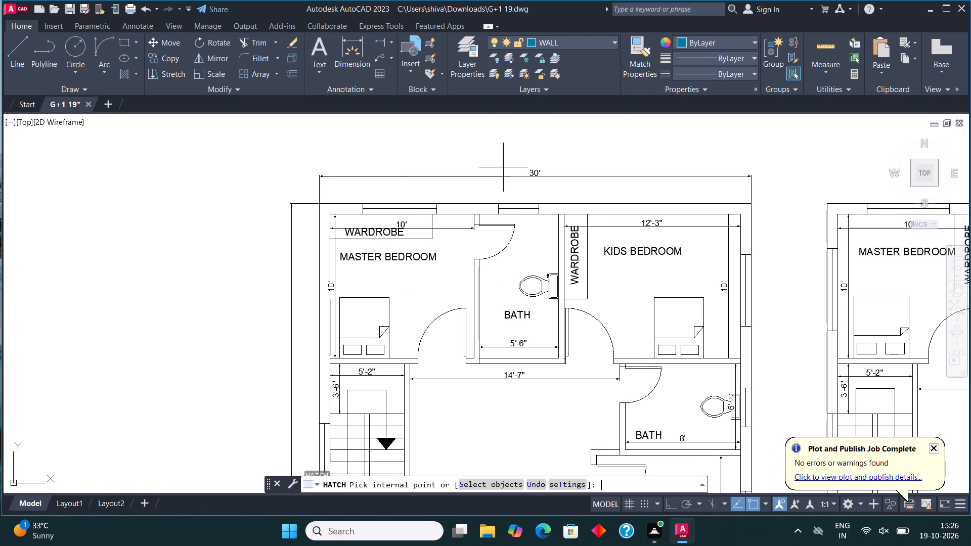
left_click(476, 210)
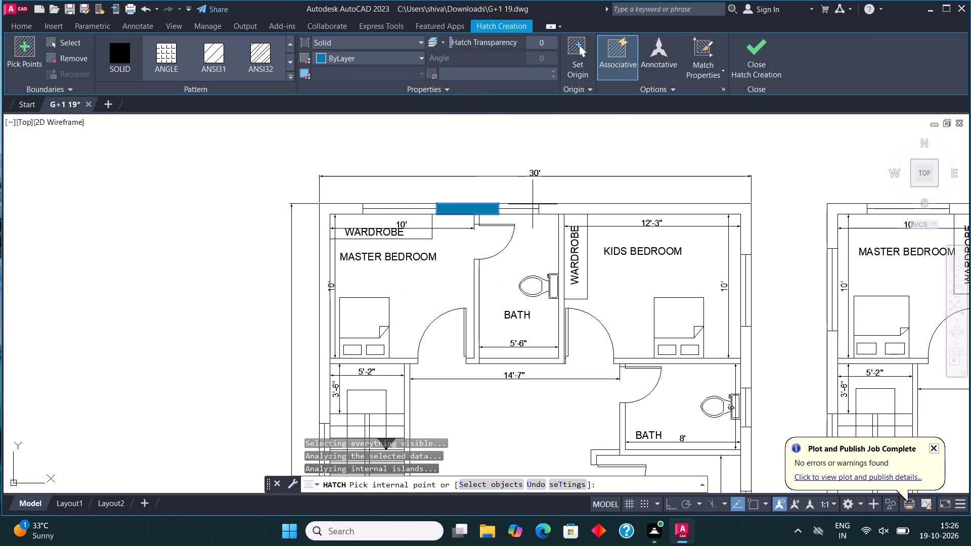
left_click(591, 209)
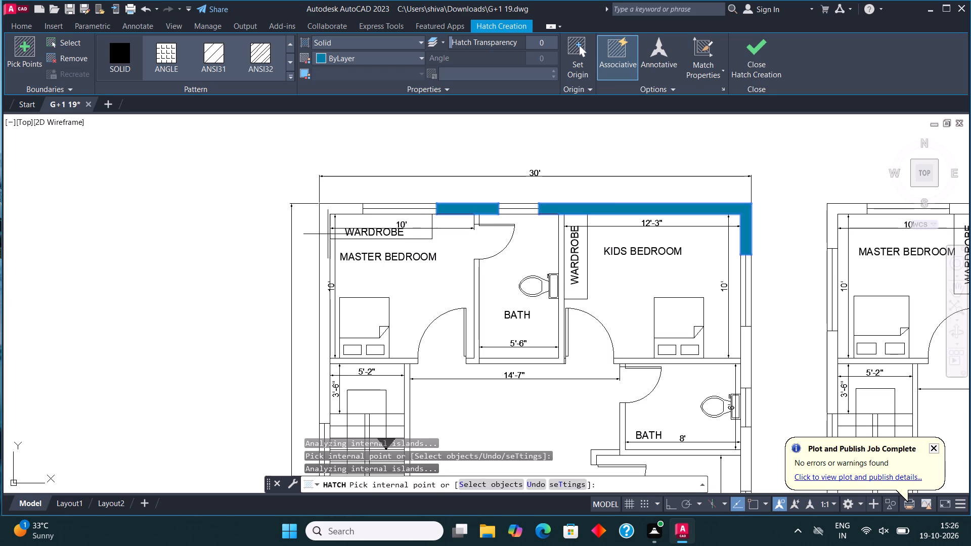
left_click(332, 206)
Hatch the ground floor's remaining outer wall segments beside the stairs, breakfast area and kitchen, including the kitchen corner.
scroll(330, 212, "down", 2)
scroll(331, 352, "up", 2)
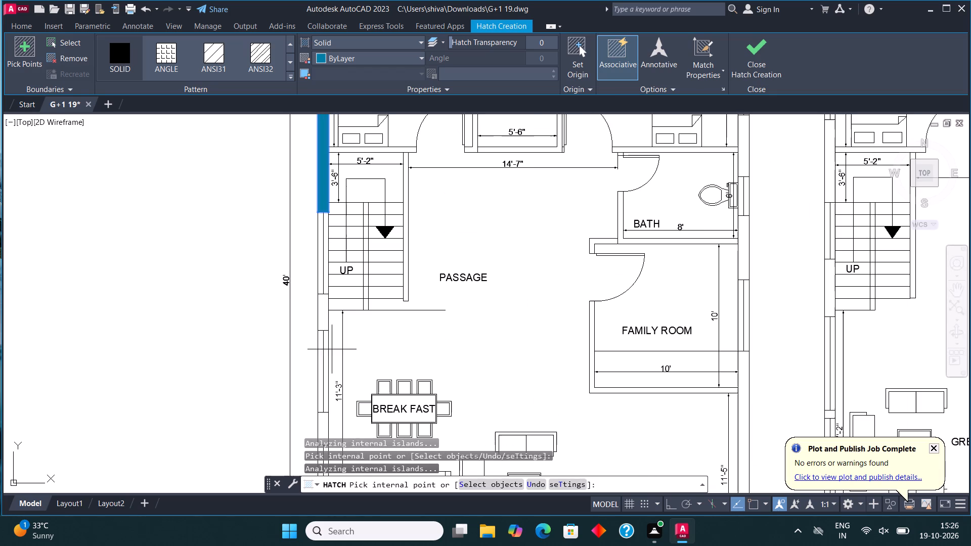
left_click(323, 311)
scroll(322, 346, "down", 3)
scroll(321, 395, "up", 3)
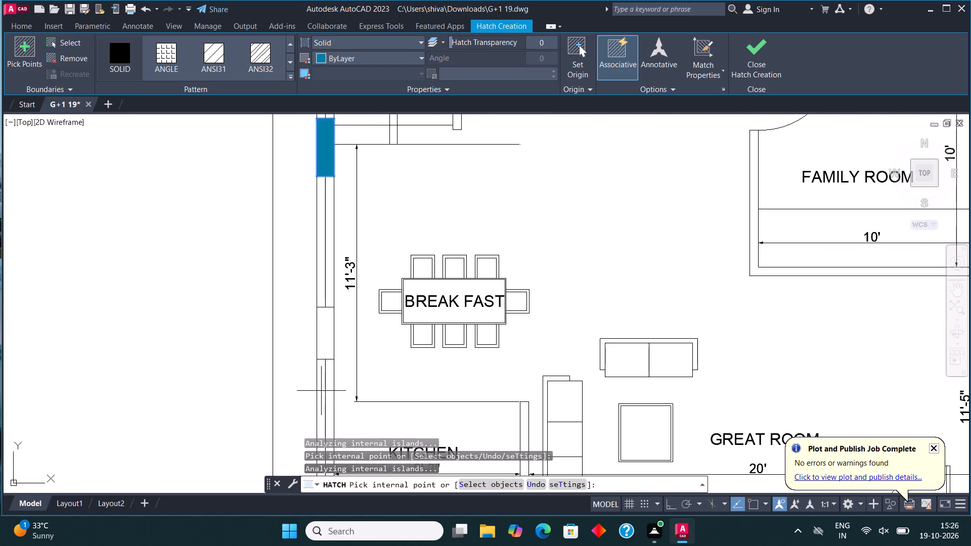
left_click(327, 337)
scroll(374, 264, "down", 3)
scroll(376, 328, "up", 3)
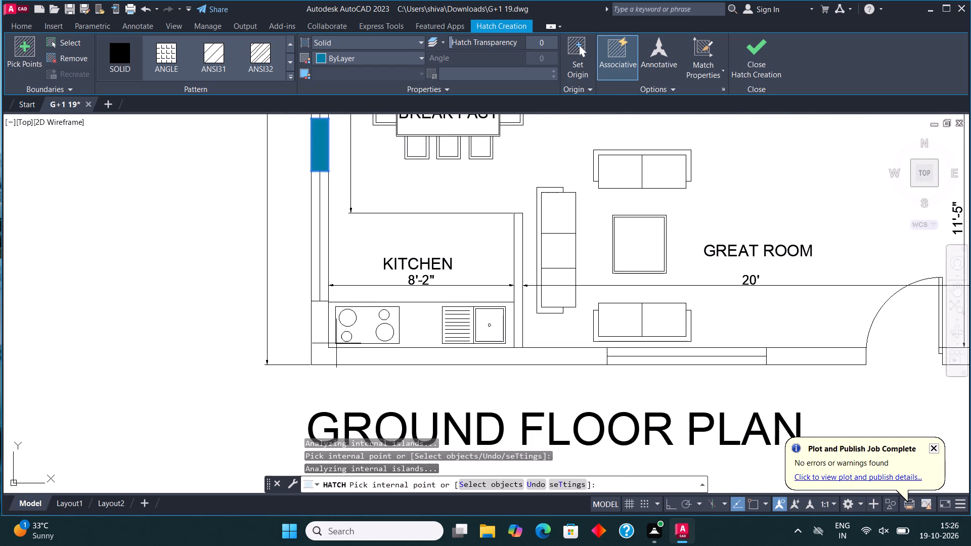
left_click(324, 352)
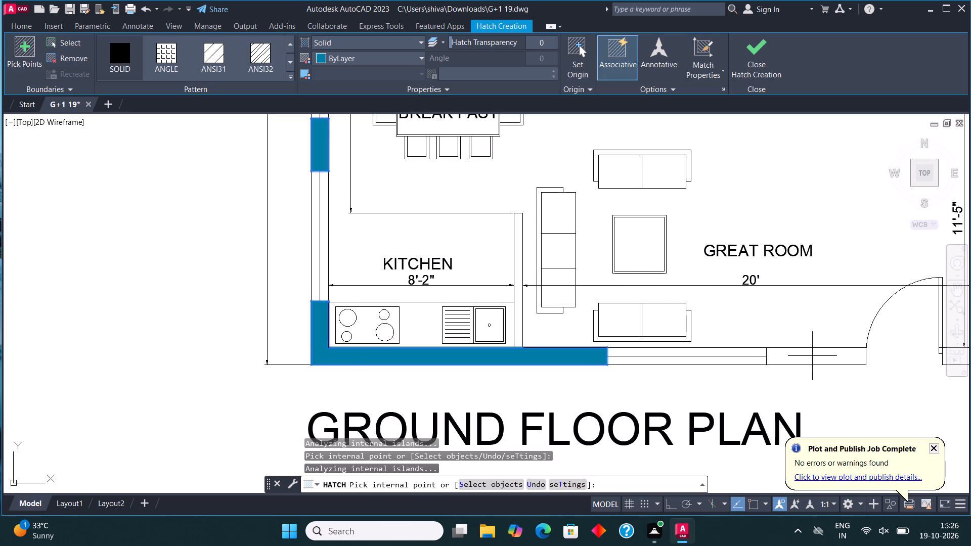
Hatch the ground floor's outer wall segment between the great room window and the entrance door, and try the wall beyond the door.
left_click(812, 355)
left_click(621, 160)
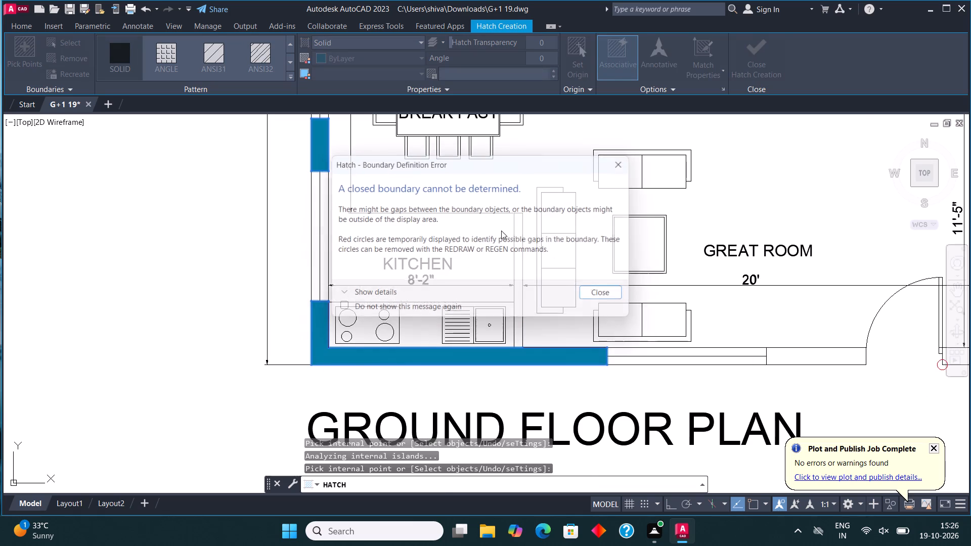
scroll(436, 277, "down", 3)
scroll(576, 295, "up", 3)
left_click(575, 281)
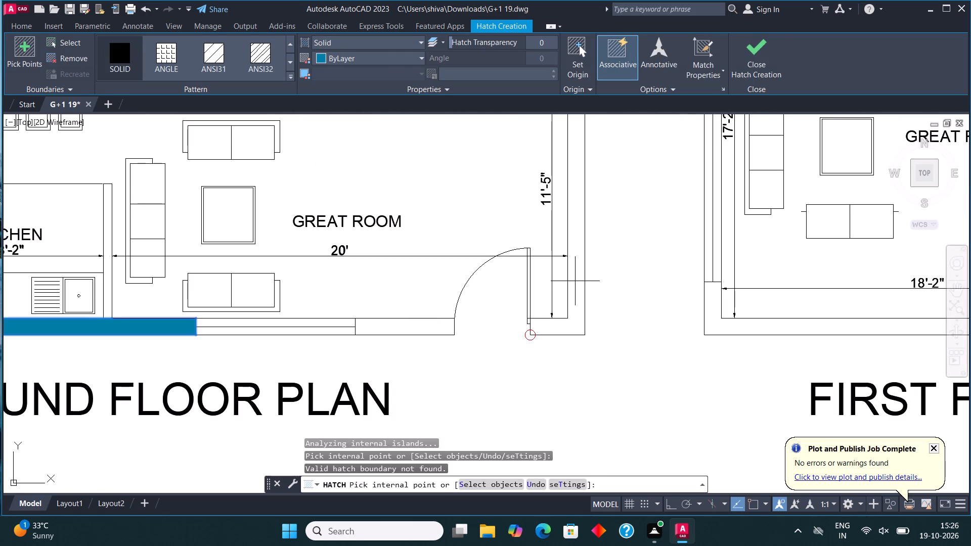
left_click(618, 164)
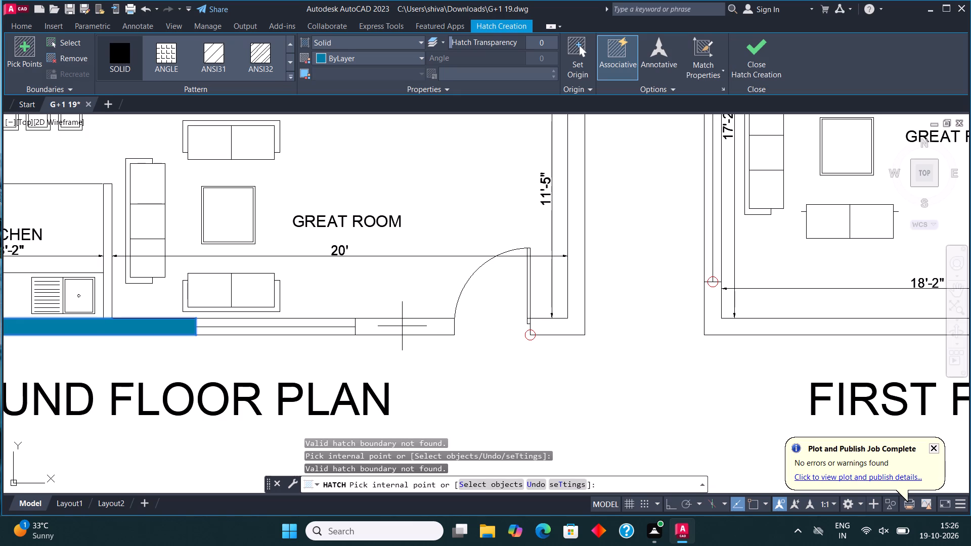
left_click(405, 326)
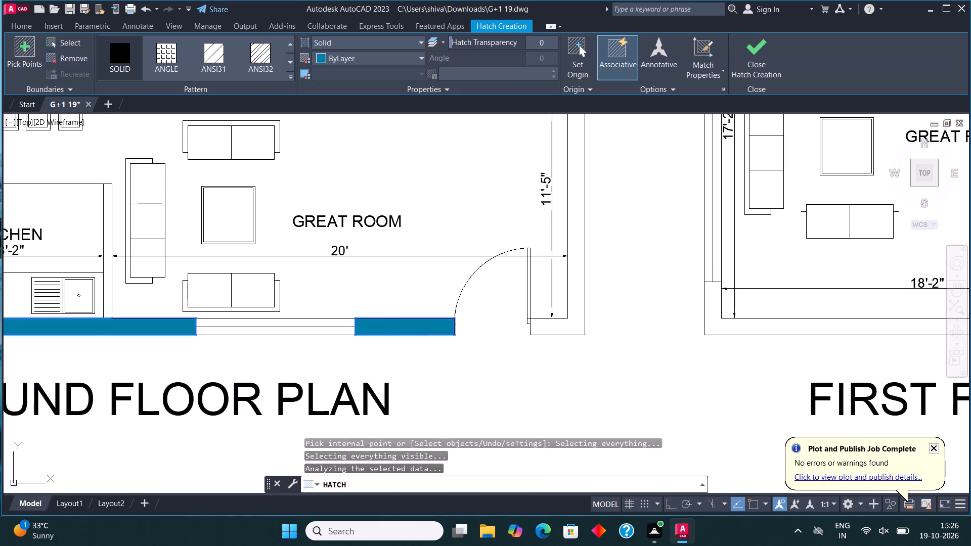
Solid-hatch the ground floor's family room partition wall and the kitchen partition wall beside the great room.
scroll(554, 325, "down", 1)
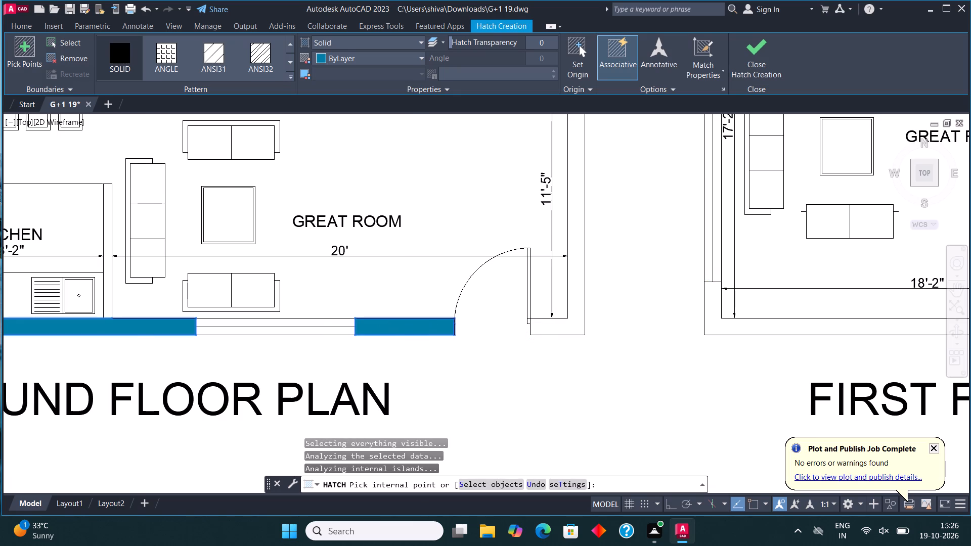
scroll(554, 325, "down", 1)
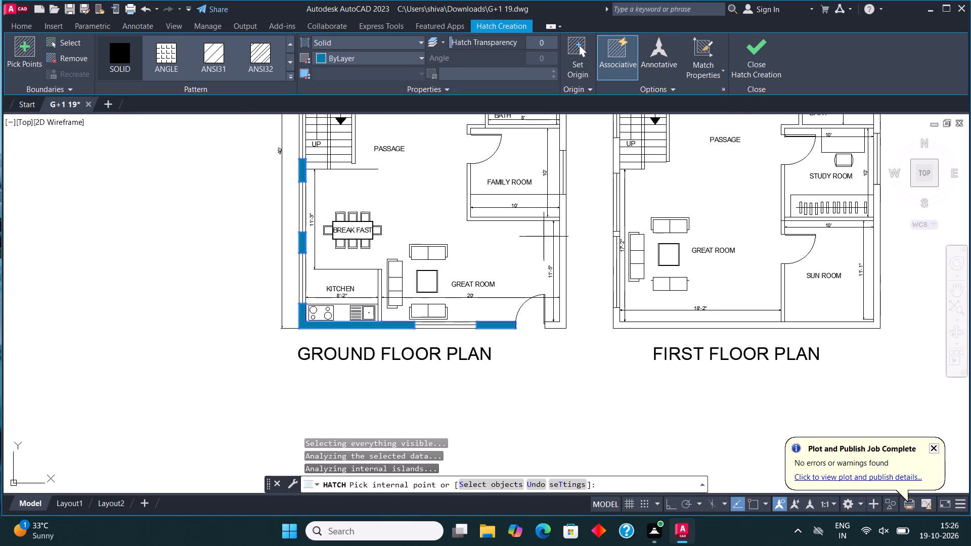
scroll(531, 213, "up", 1)
left_click(526, 223)
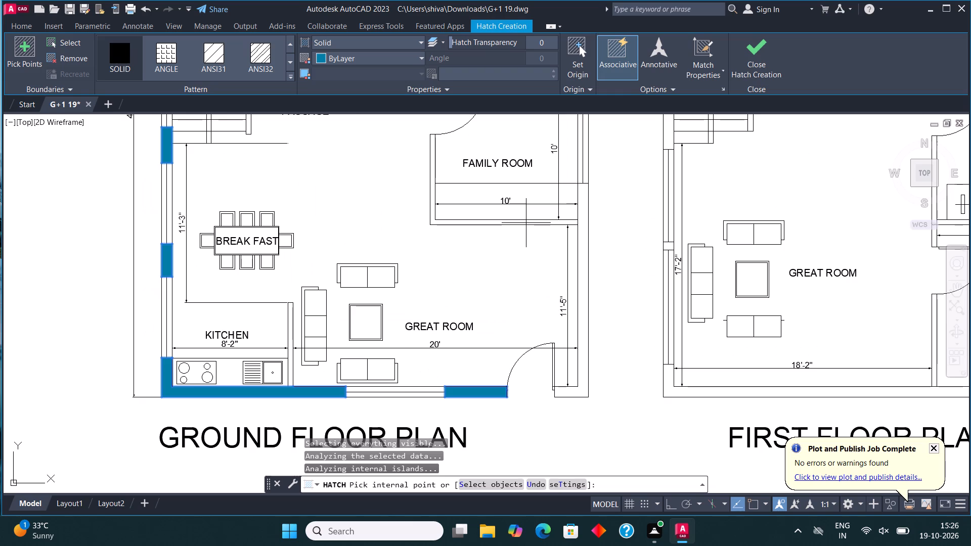
left_click(290, 332)
Hatch the ground floor's outer wall segments on either side of the small bath's window and the small bath's own partition walls.
scroll(424, 432, "down", 2)
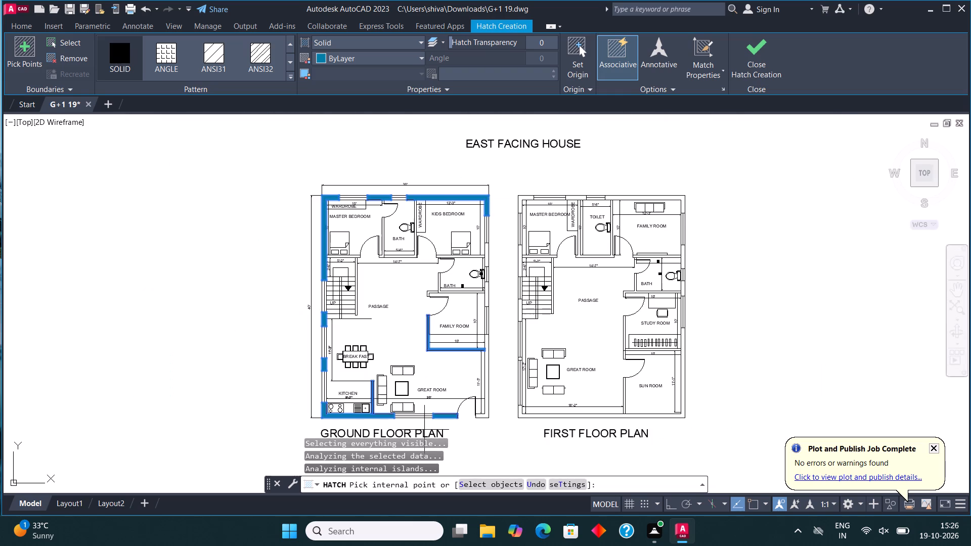
scroll(482, 293, "up", 2)
left_click(491, 294)
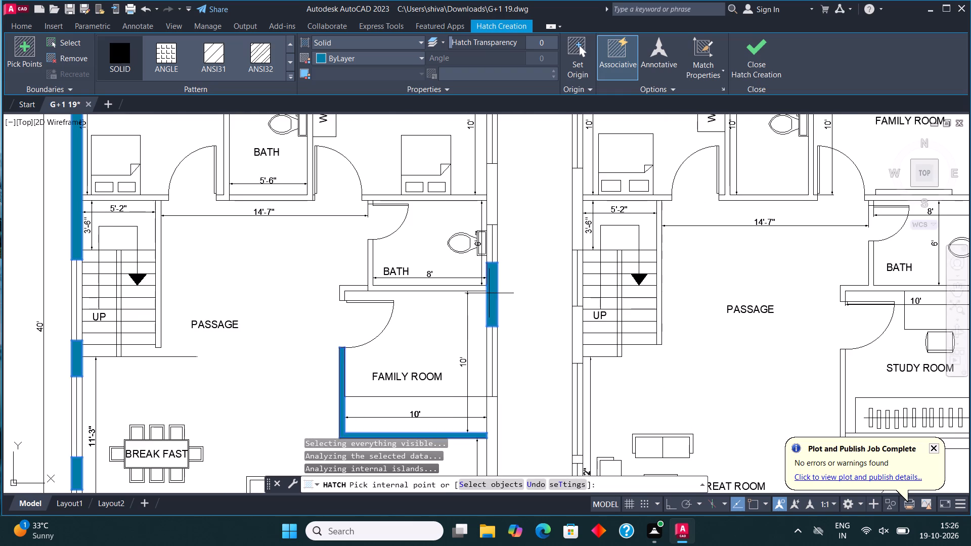
left_click(468, 290)
left_click(498, 194)
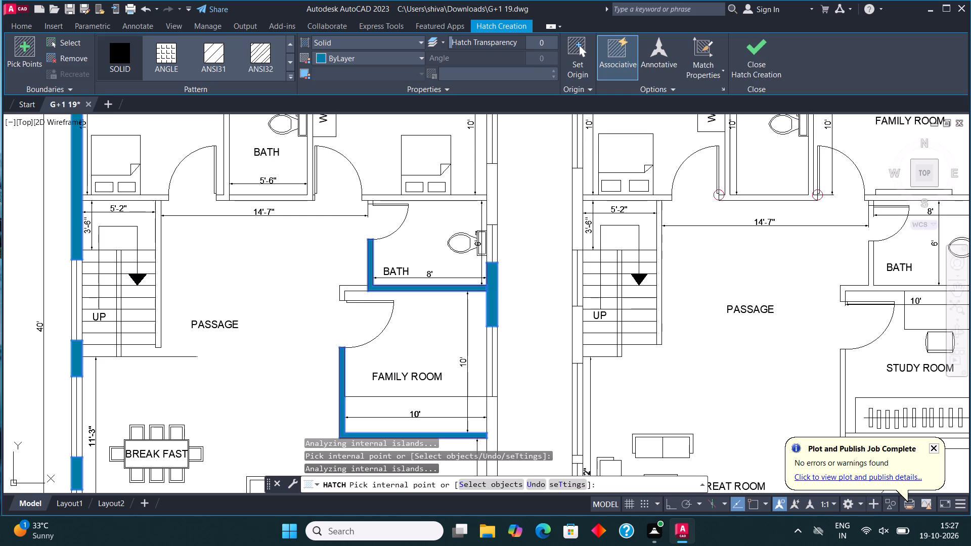
left_click(614, 161)
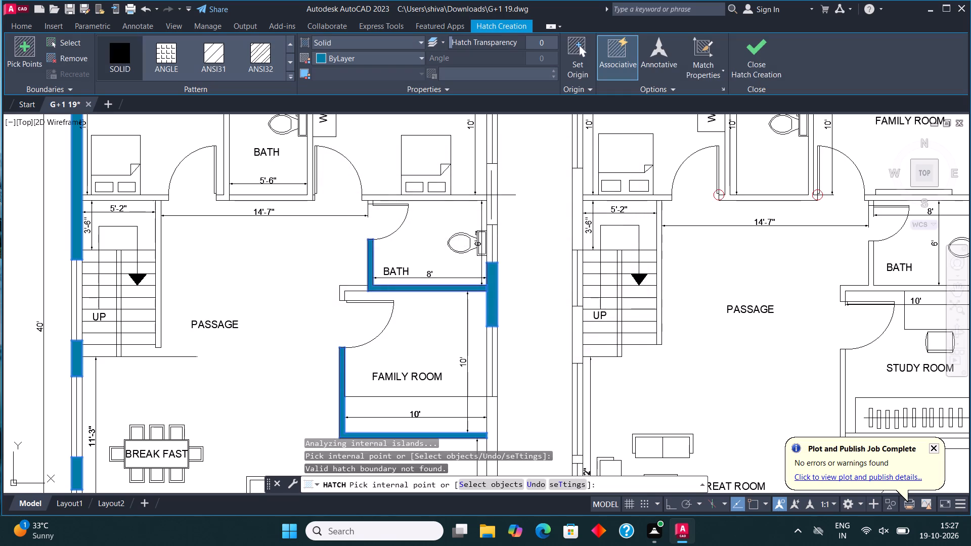
left_click(491, 196)
left_click(458, 198)
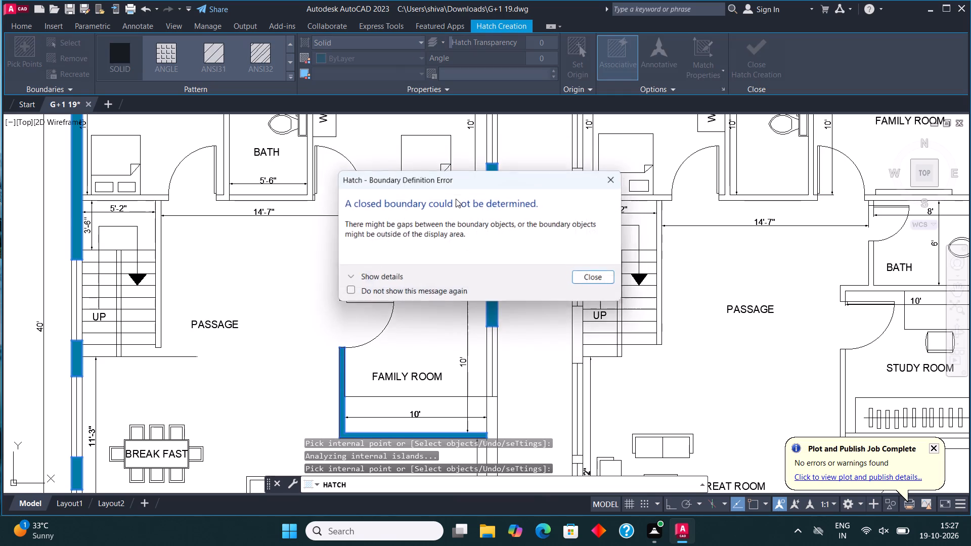
left_click(609, 177)
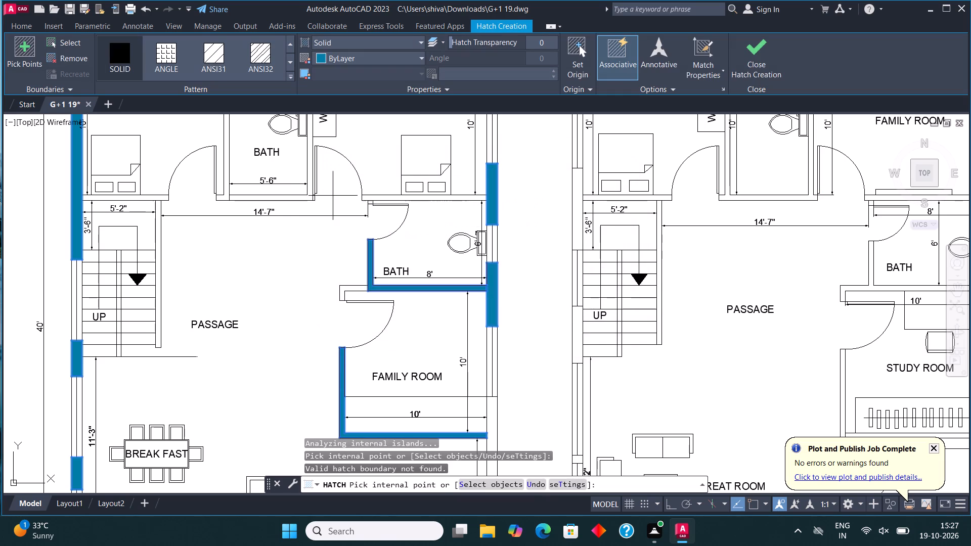
Hatch the partition walls around the bath beside the kids bedroom, between the master bedroom and stairs, and between the stairs and passage.
left_click(271, 198)
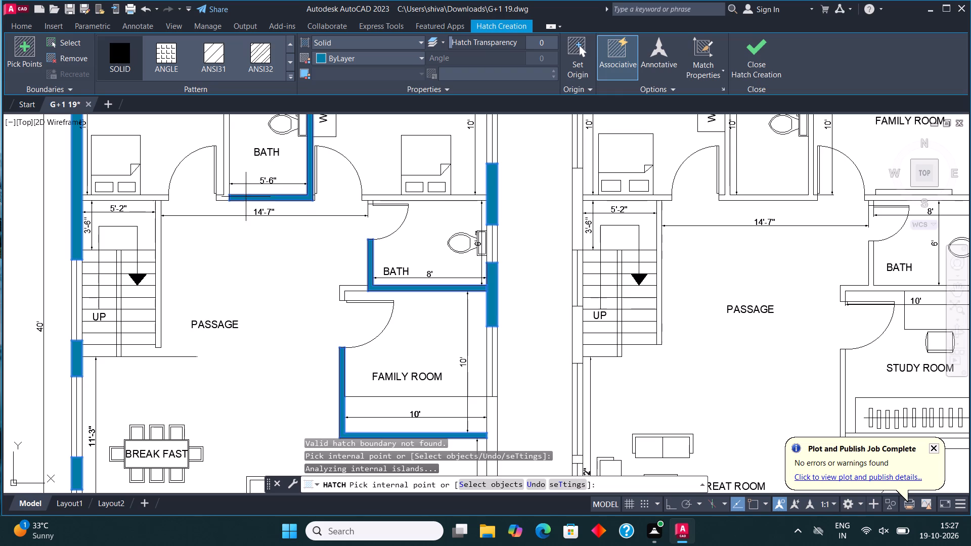
left_click(140, 197)
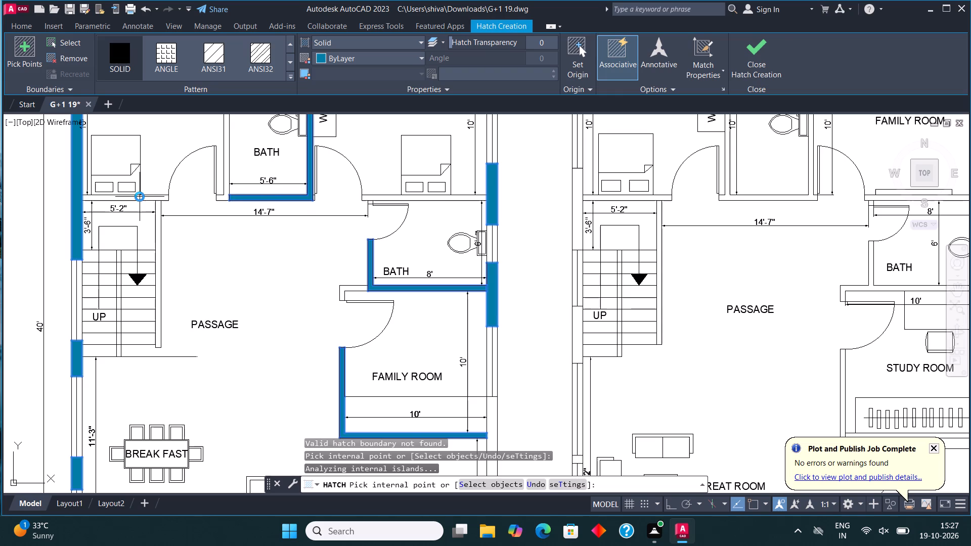
left_click(604, 176)
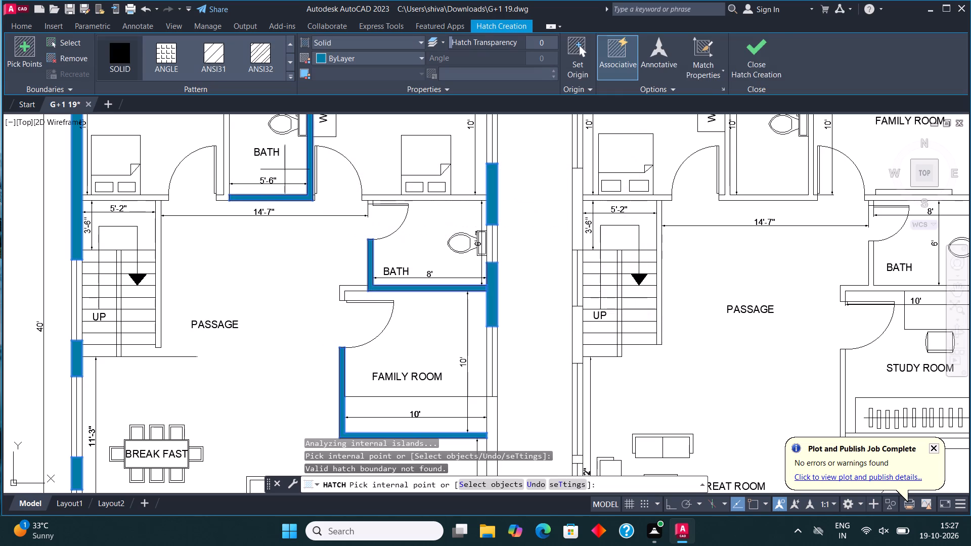
left_click(147, 196)
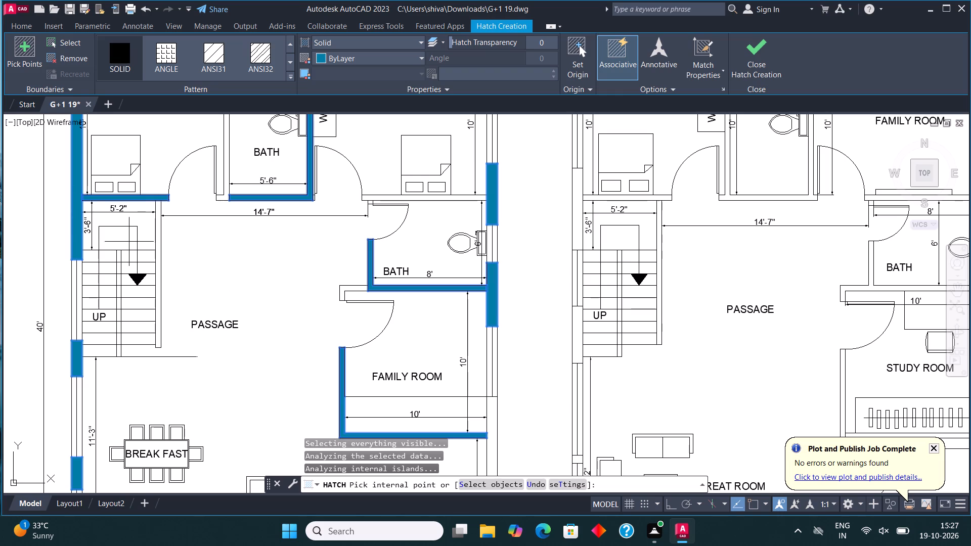
left_click(159, 252)
Hatch both pieces of the wall between the master bedroom and its bath, on either side of the bath door.
scroll(314, 359, "down", 1)
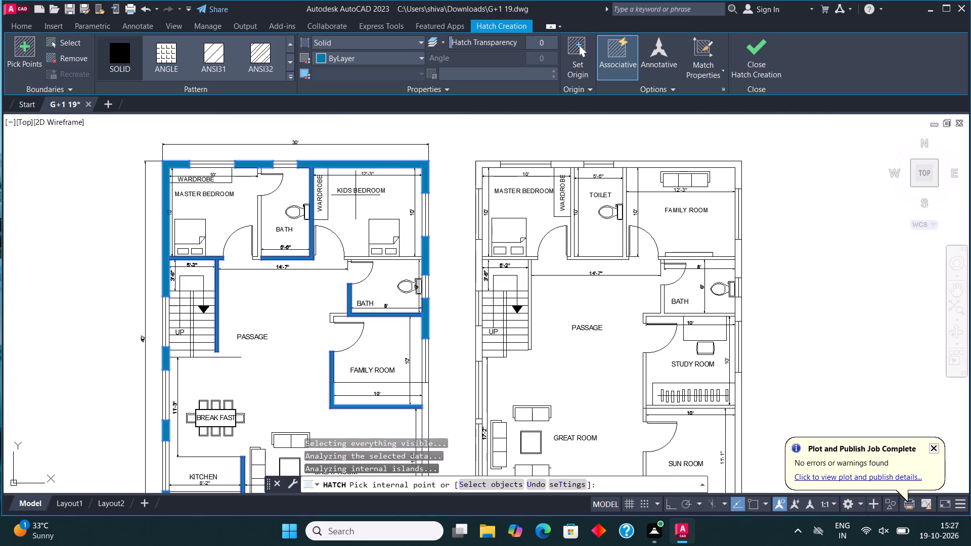
scroll(261, 173, "up", 4)
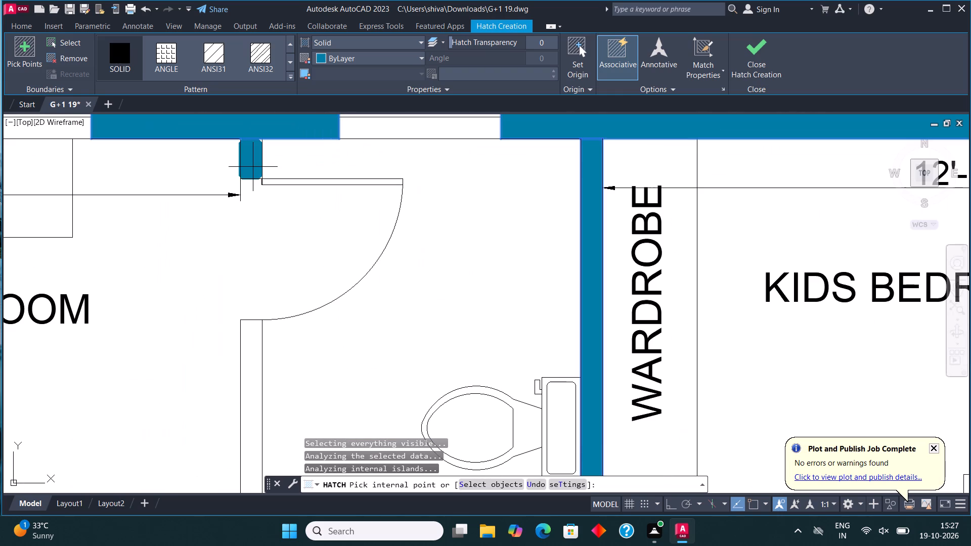
left_click(253, 167)
scroll(253, 193, "down", 2)
scroll(249, 338, "down", 2)
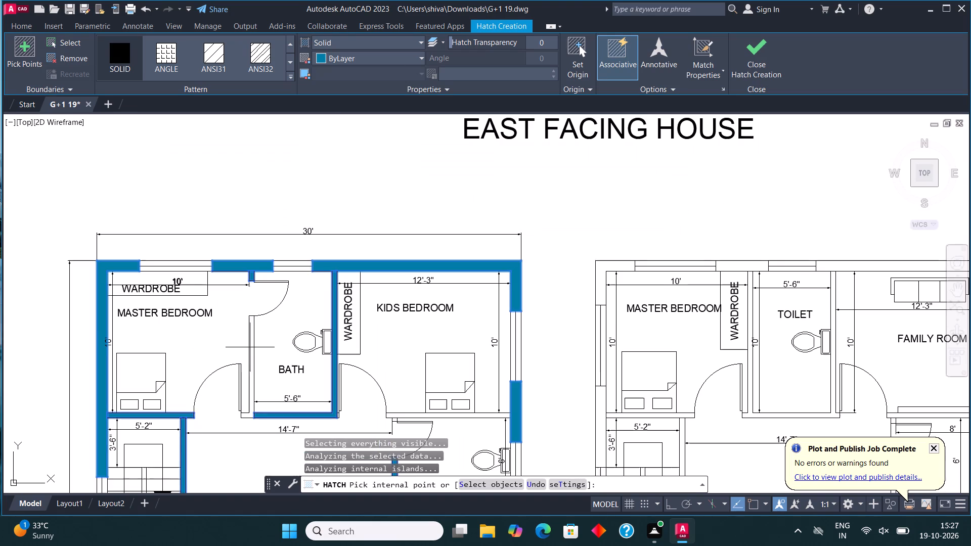
left_click(251, 350)
Hatch the wall between the kids bedroom and the small bath, plus the short wall stub at the kids bedroom door.
scroll(434, 422, "up", 1)
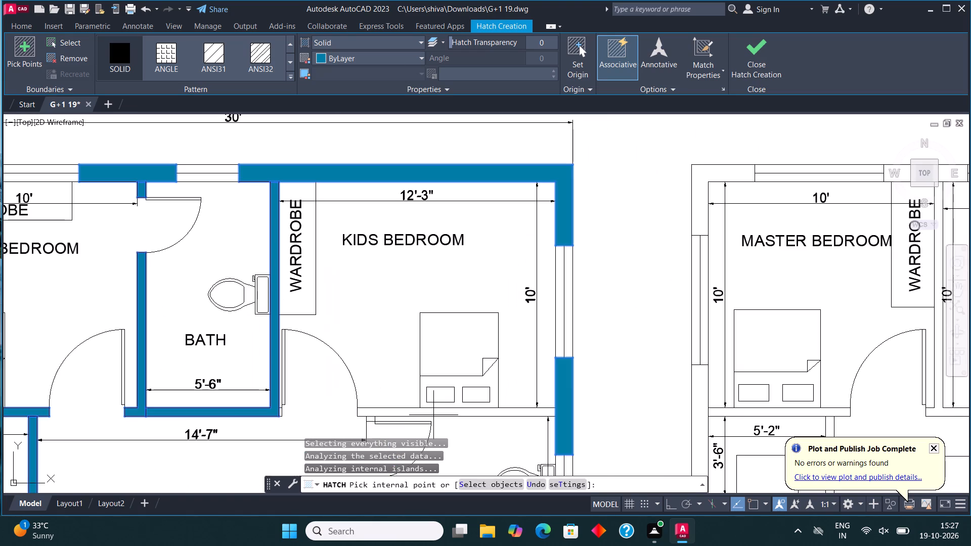
left_click(433, 414)
scroll(267, 420, "up", 3)
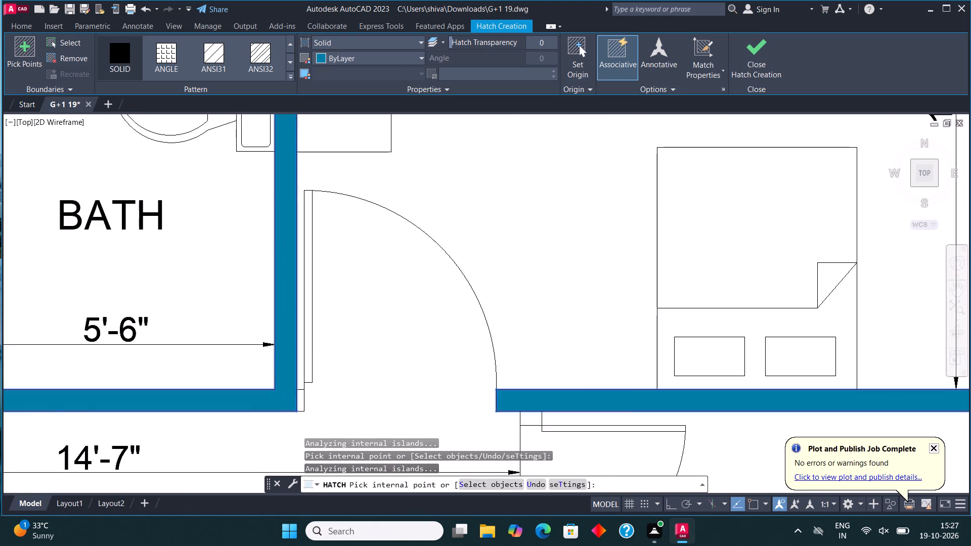
left_click(325, 394)
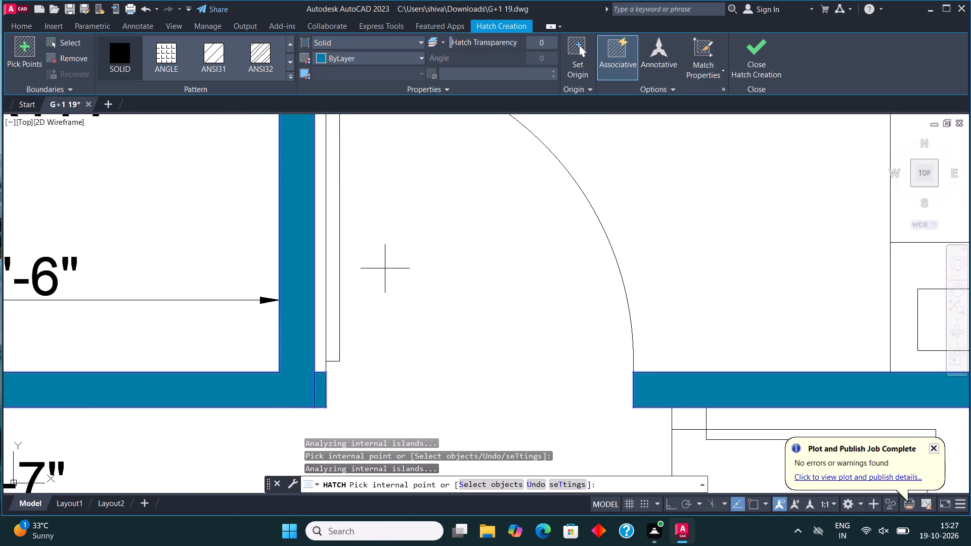
Try to hatch the ground floor's outer wall beside the great room between the family room window and entrance, and finish the hatch.
scroll(389, 248, "down", 4)
scroll(330, 266, "down", 2)
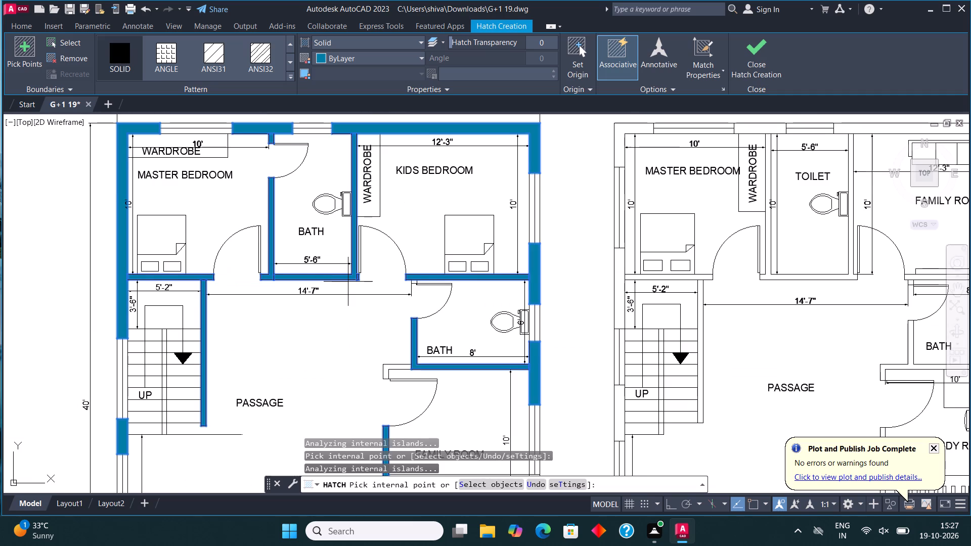
middle_click_drag(353, 288, 374, 134)
middle_click_drag(562, 345, 535, 248)
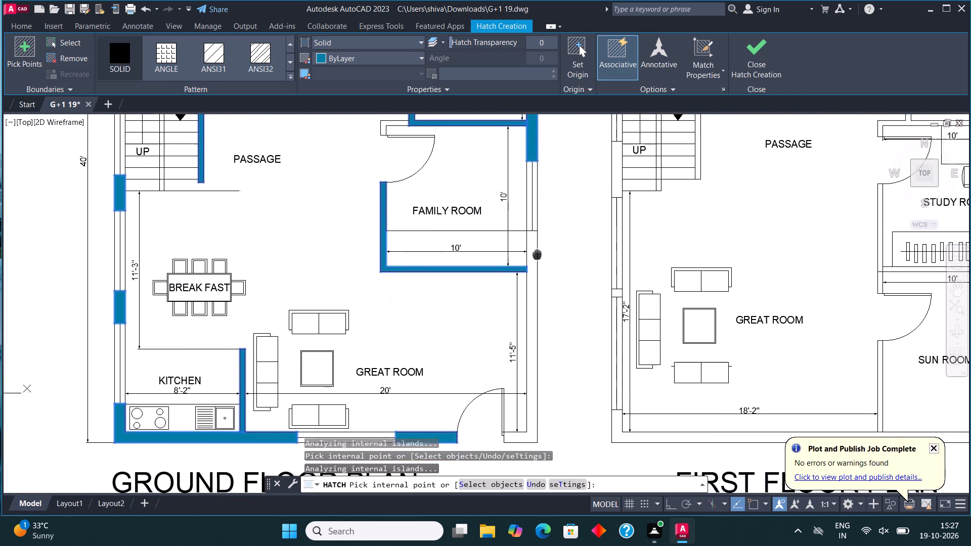
middle_click_drag(535, 248, 528, 232)
left_click(524, 283)
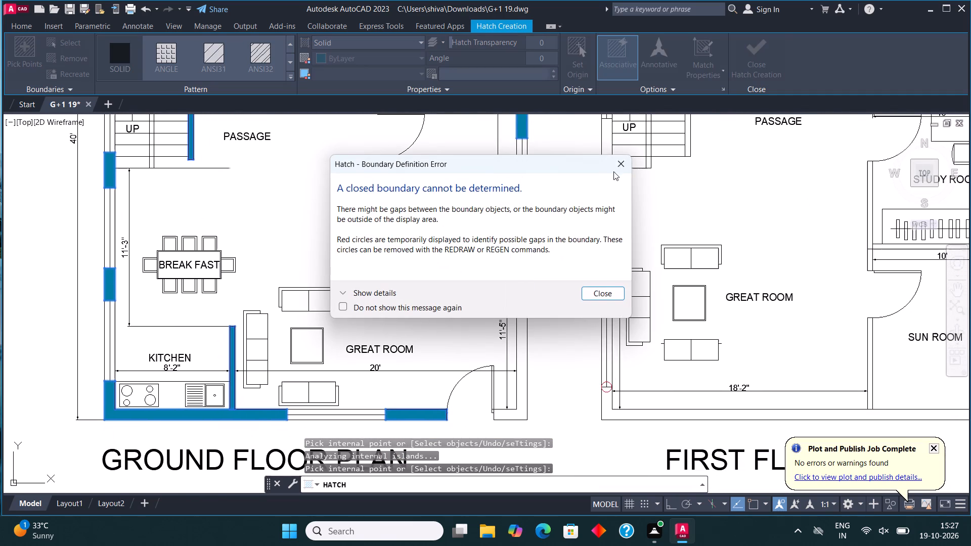
left_click(620, 161)
left_click(760, 44)
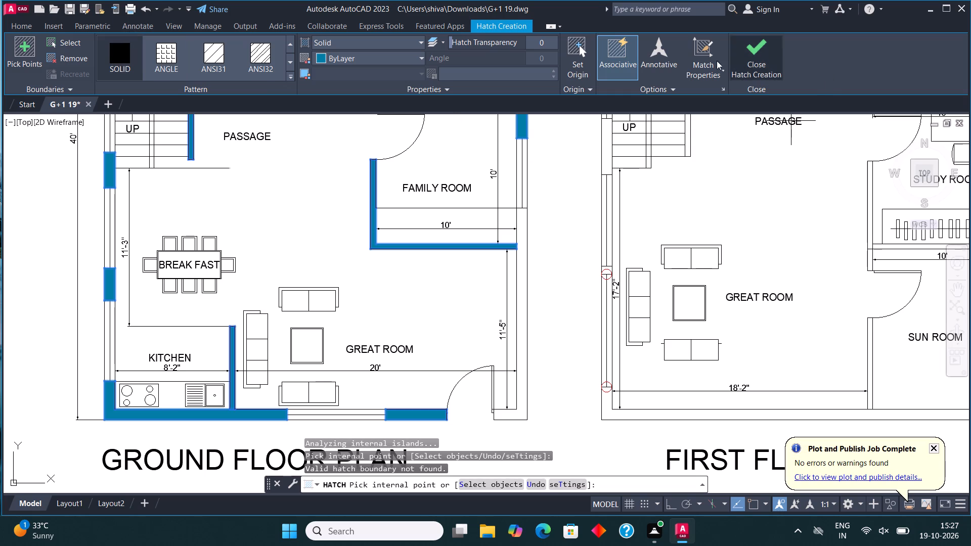
left_click(743, 56)
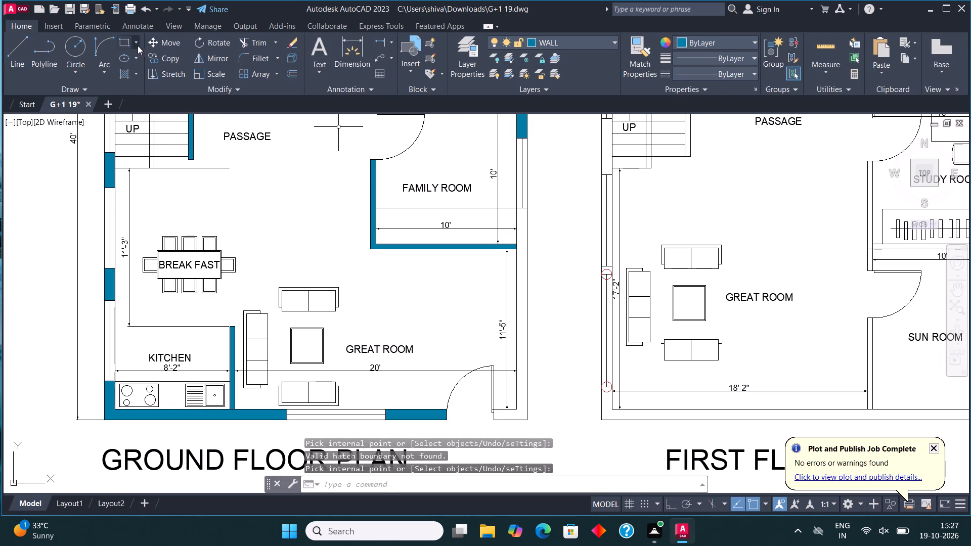
Draw rectangles over the outer wall from the family room window to the plan's corner and over the short wall beside the entrance door.
left_click(123, 39)
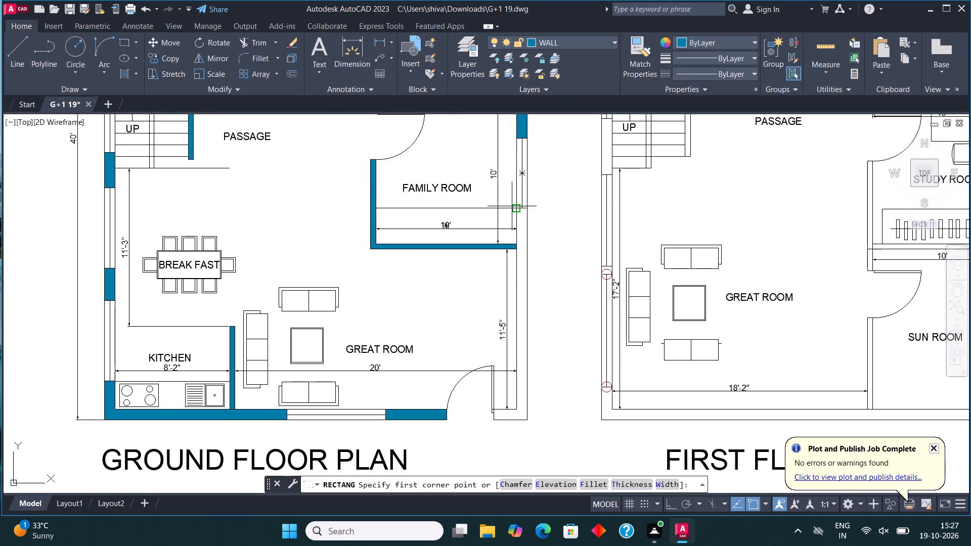
left_click(514, 209)
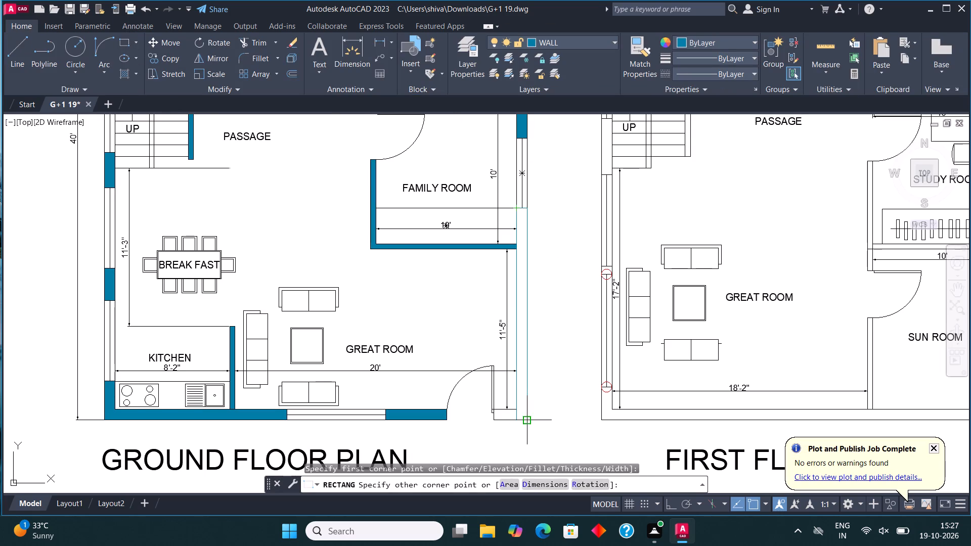
left_click(527, 420)
left_click(125, 42)
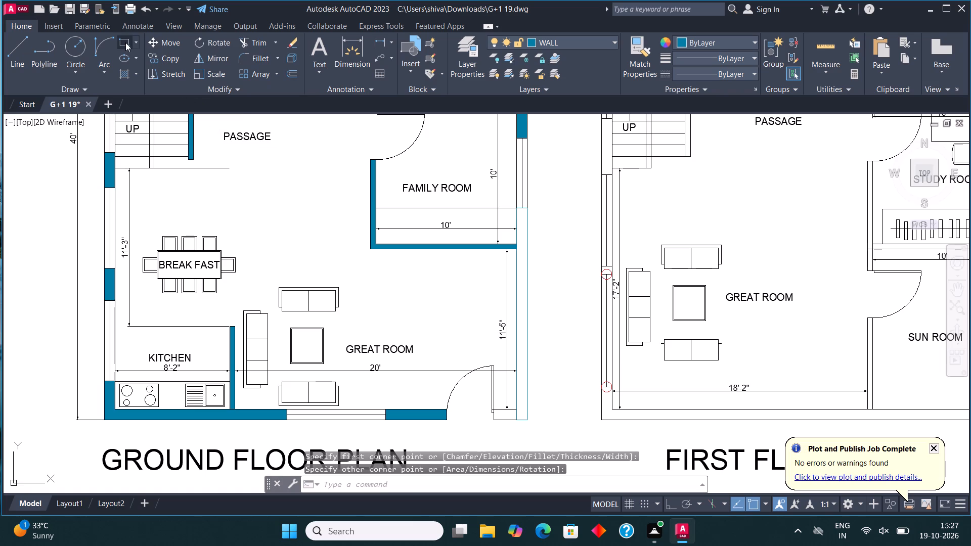
left_click(494, 424)
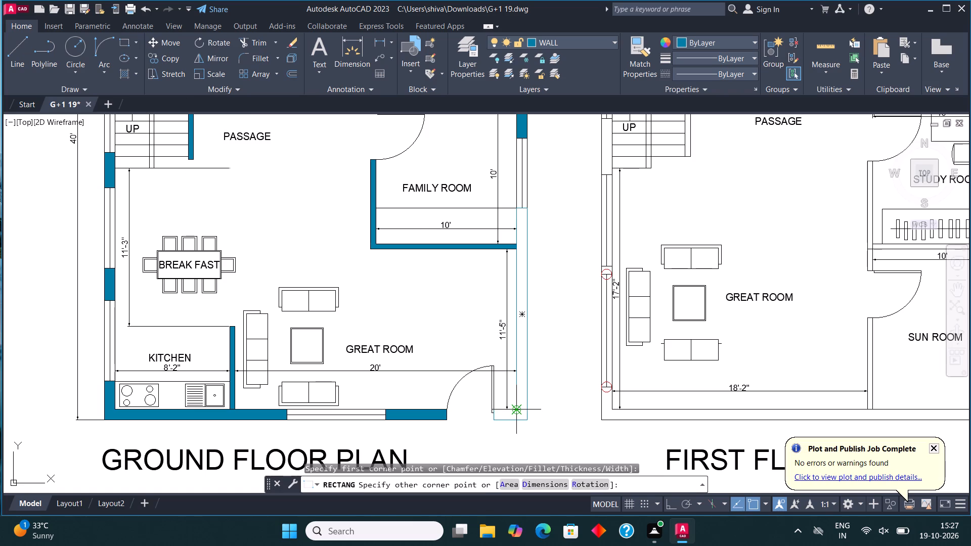
left_click(518, 411)
Solid-hatch the two wall rectangles beside the entrance door and along the great room's outer side.
key("h")
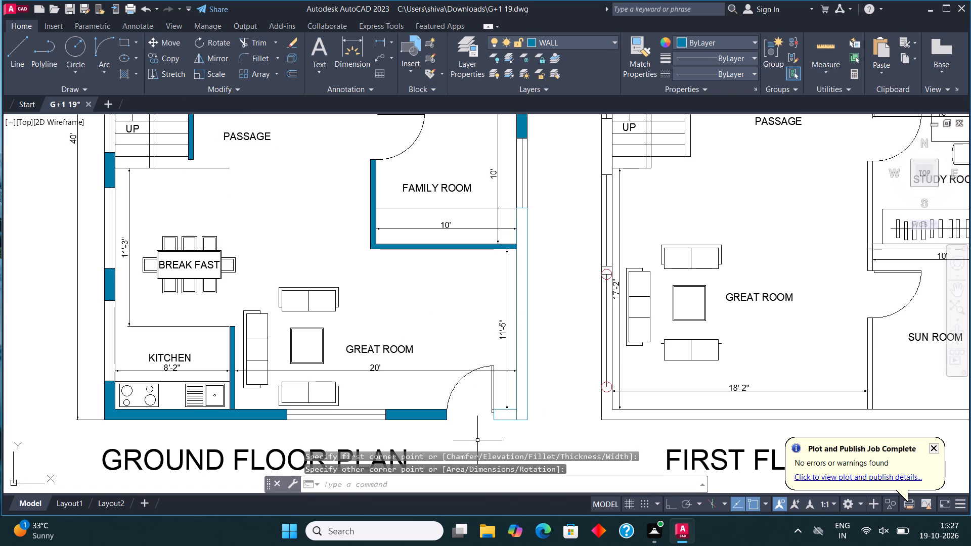
key("Return")
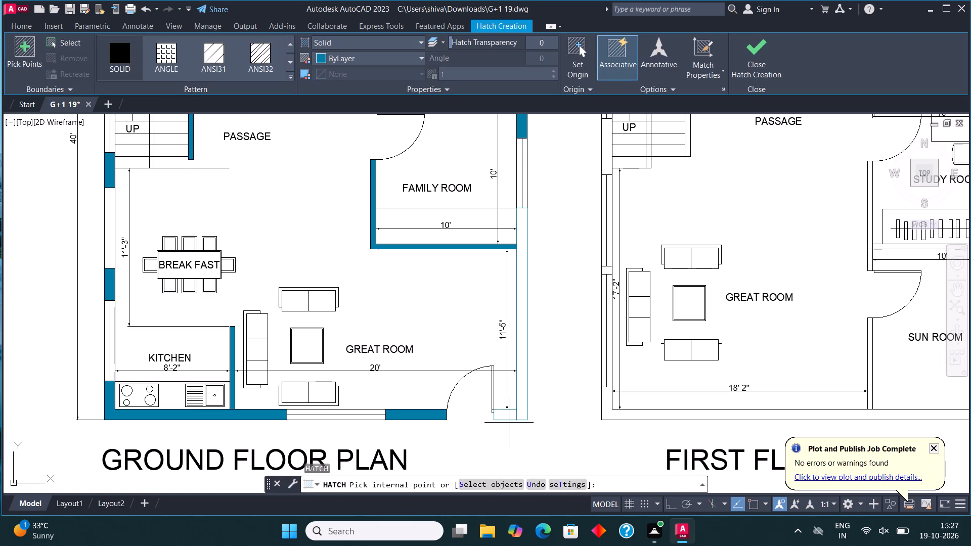
left_click(506, 412)
left_click(520, 374)
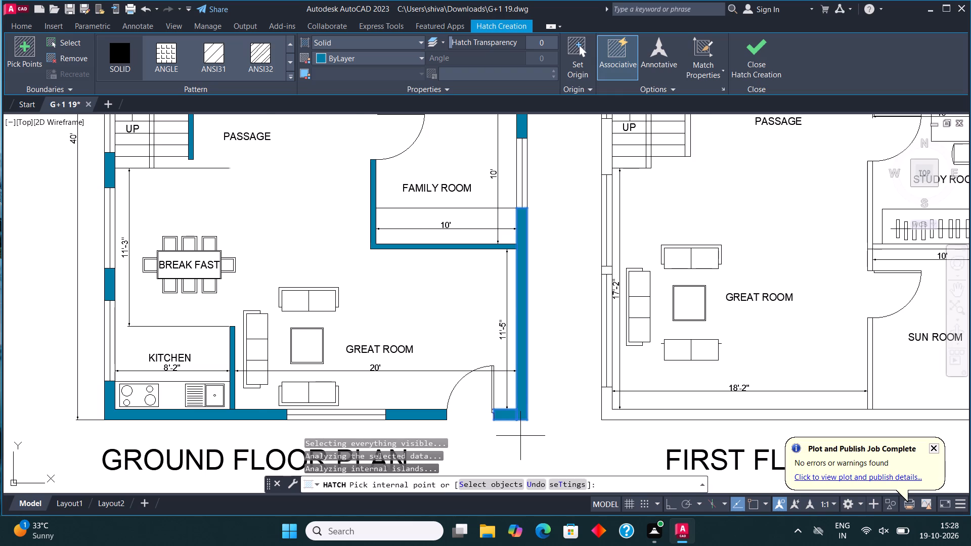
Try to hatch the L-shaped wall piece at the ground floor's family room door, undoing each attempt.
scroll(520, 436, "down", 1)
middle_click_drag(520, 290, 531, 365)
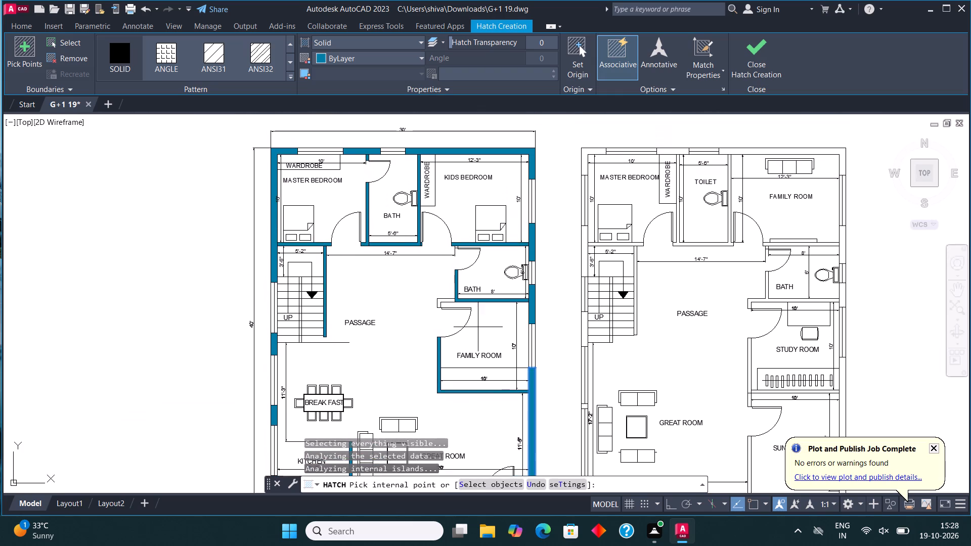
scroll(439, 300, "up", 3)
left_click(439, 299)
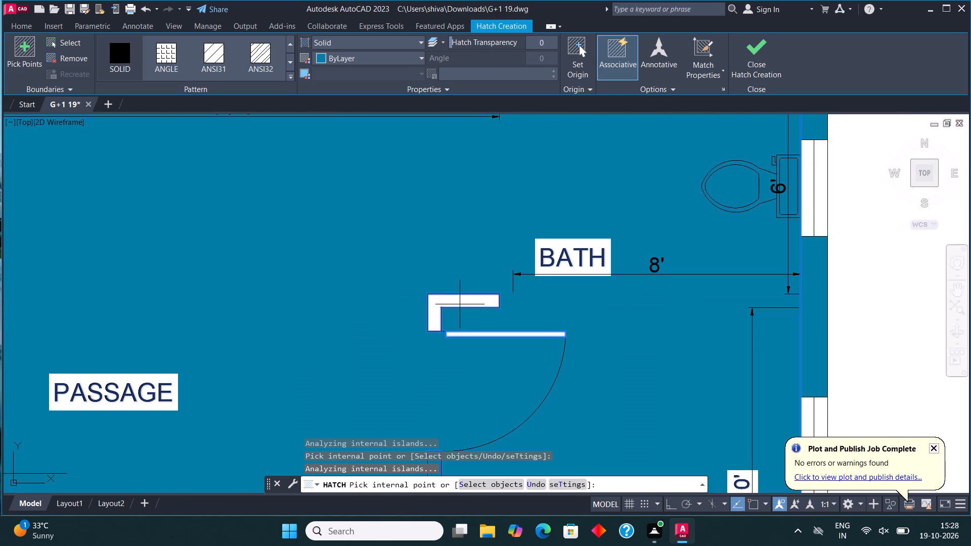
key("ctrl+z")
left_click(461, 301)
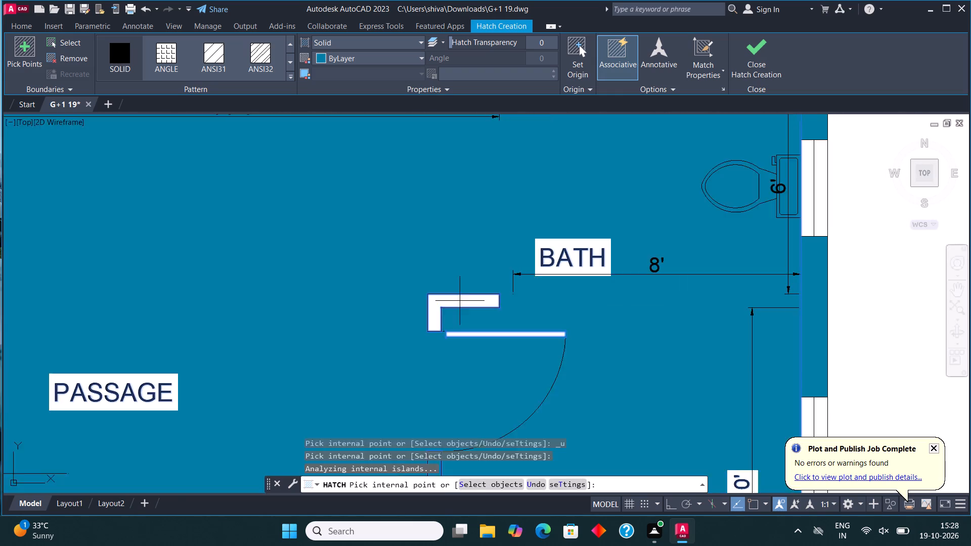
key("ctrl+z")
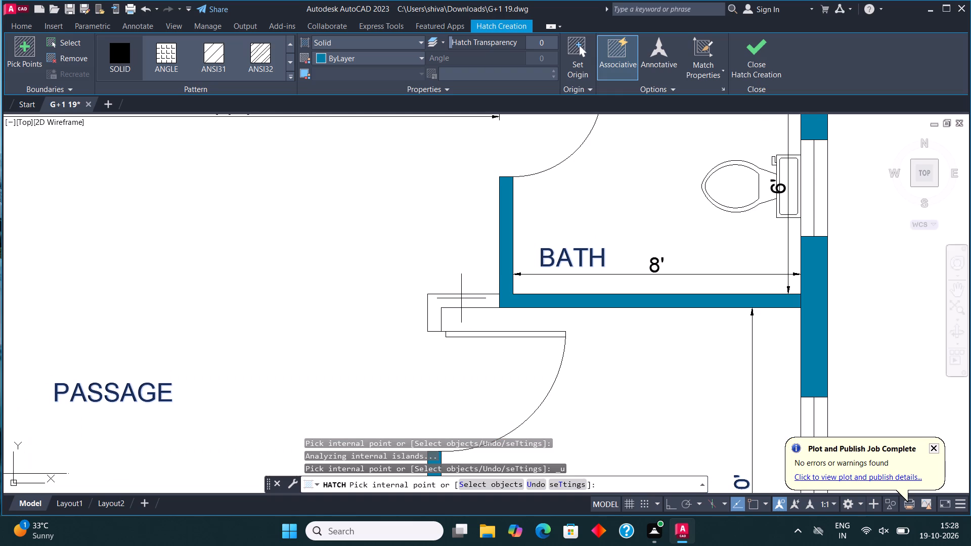
Draw two rectangles over the L-shaped wall piece at the ground floor's family room door, one per leg.
left_click(767, 51)
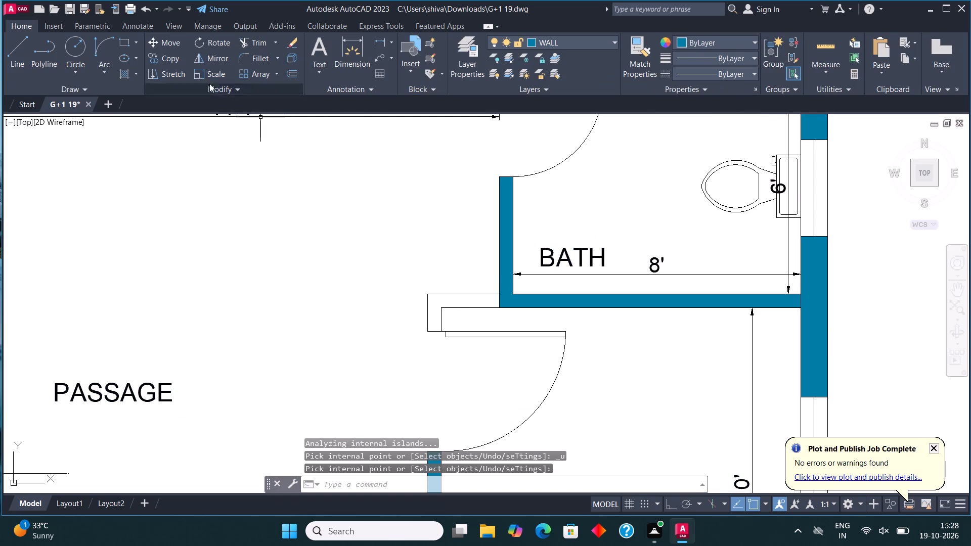
left_click(126, 44)
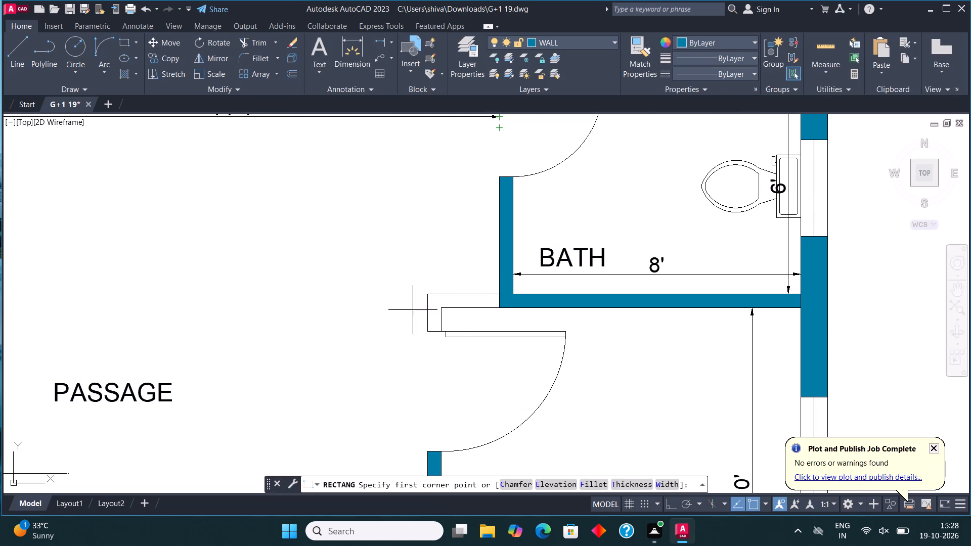
left_click(425, 331)
left_click(442, 308)
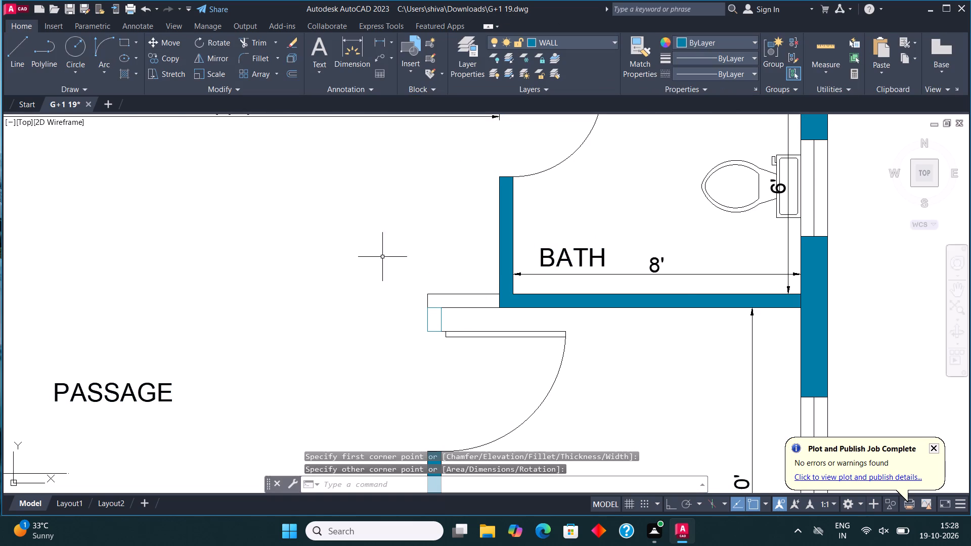
left_click(127, 40)
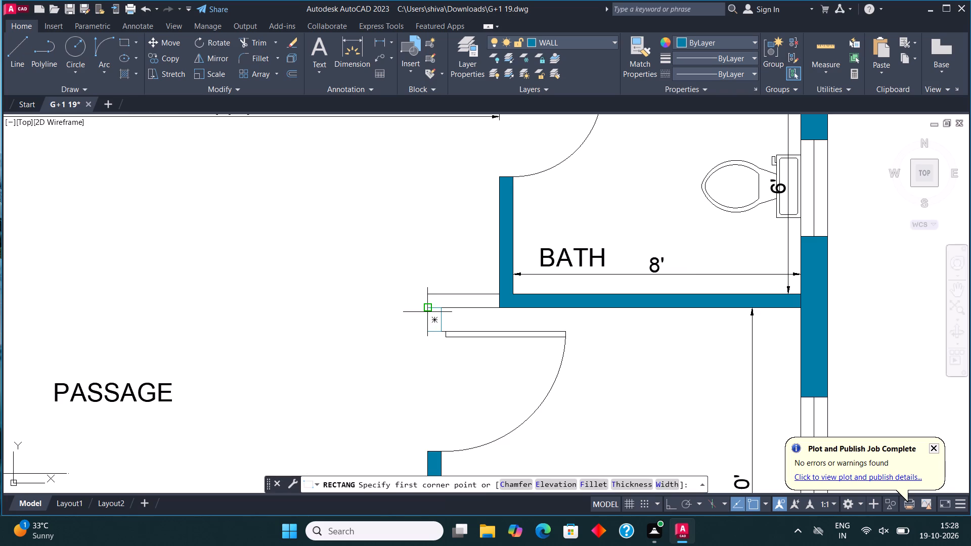
left_click(427, 304)
left_click(502, 294)
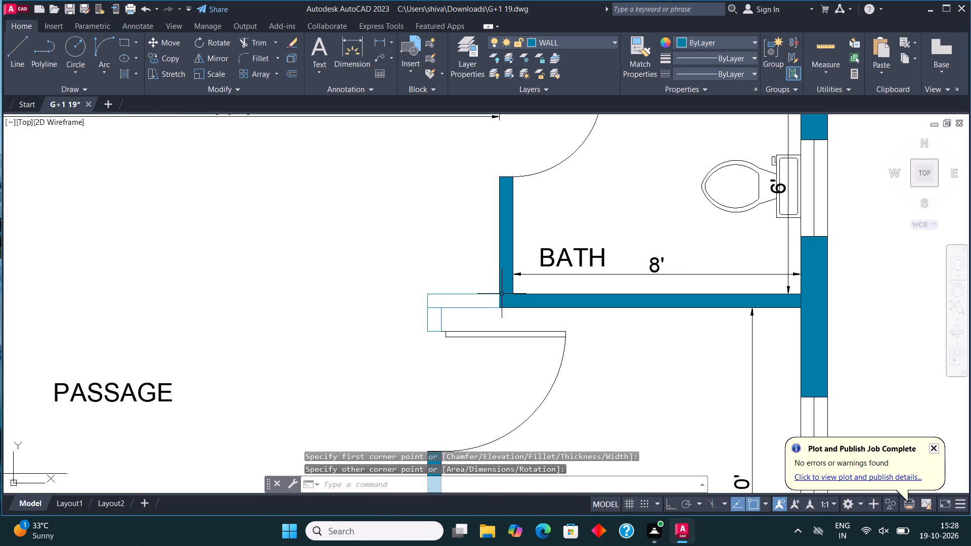
Solid-hatch both rectangles of the L-shaped wall piece at the ground floor's family room door.
key("h")
key("Return")
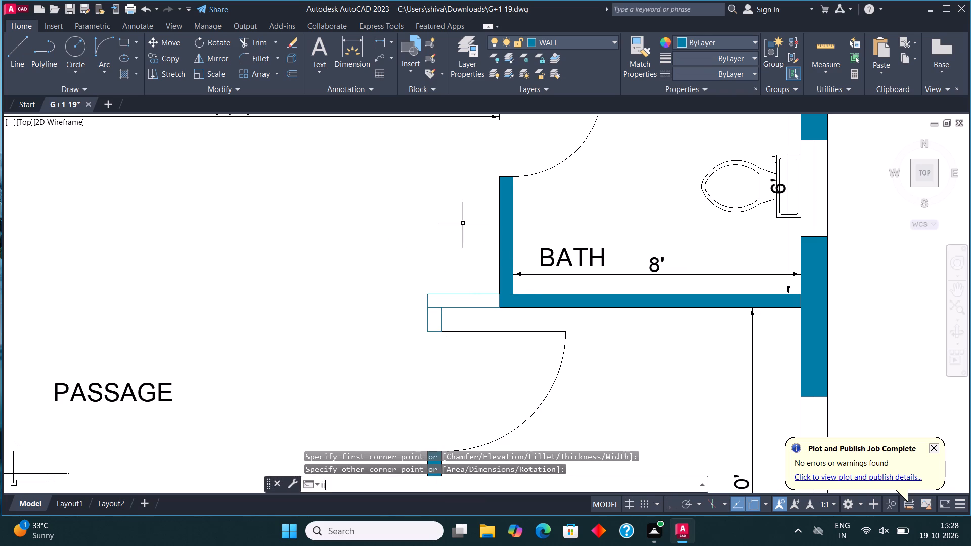
left_click(461, 304)
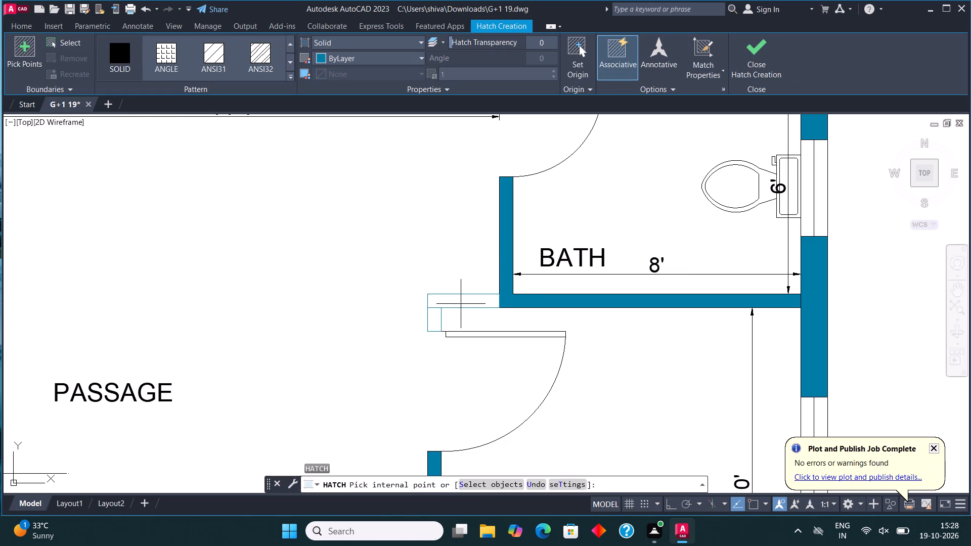
left_click(434, 321)
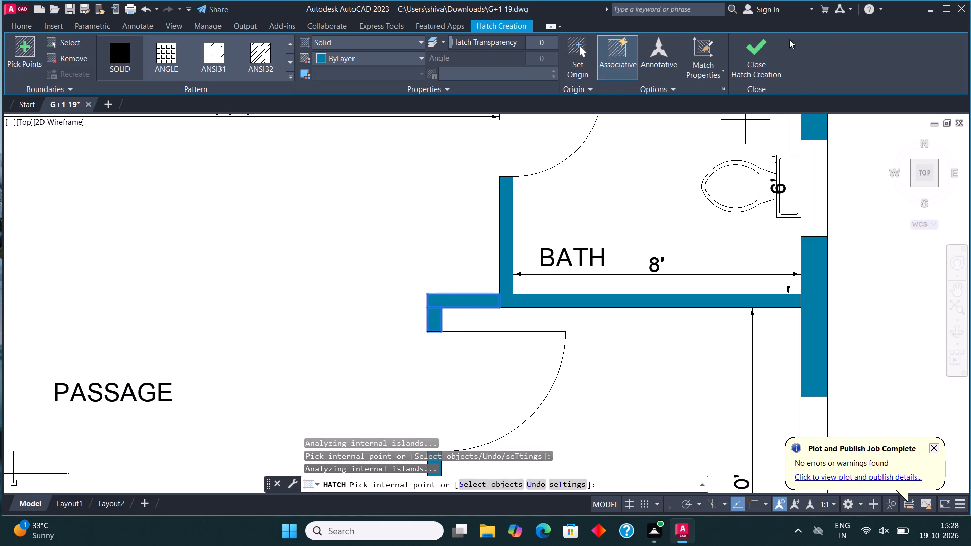
left_click(754, 35)
Solid-hatch the short wall stub at the hinge of the 8' bath's door below the kids bedroom, and finish the hatch.
scroll(638, 284, "down", 2)
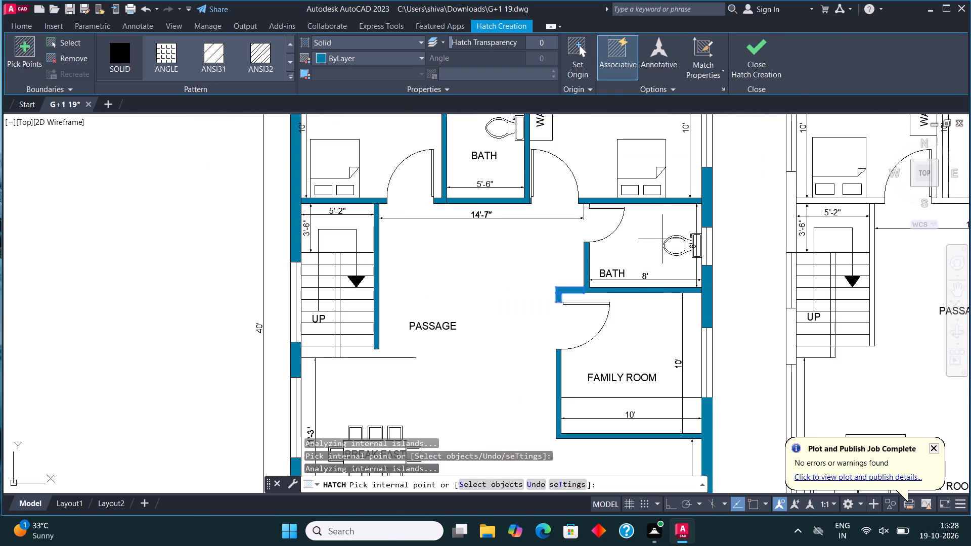
middle_click_drag(602, 150, 541, 231)
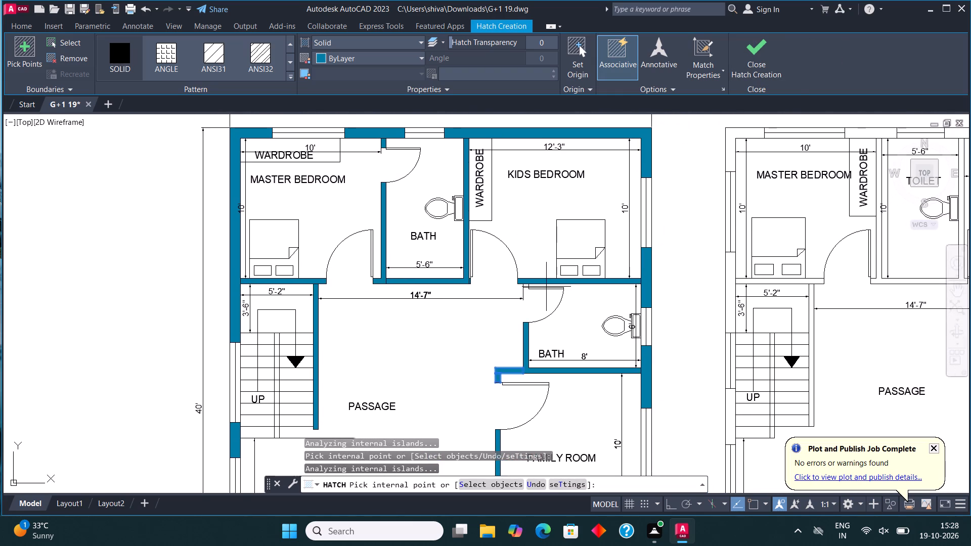
scroll(546, 287, "up", 3)
key("h")
key("Return")
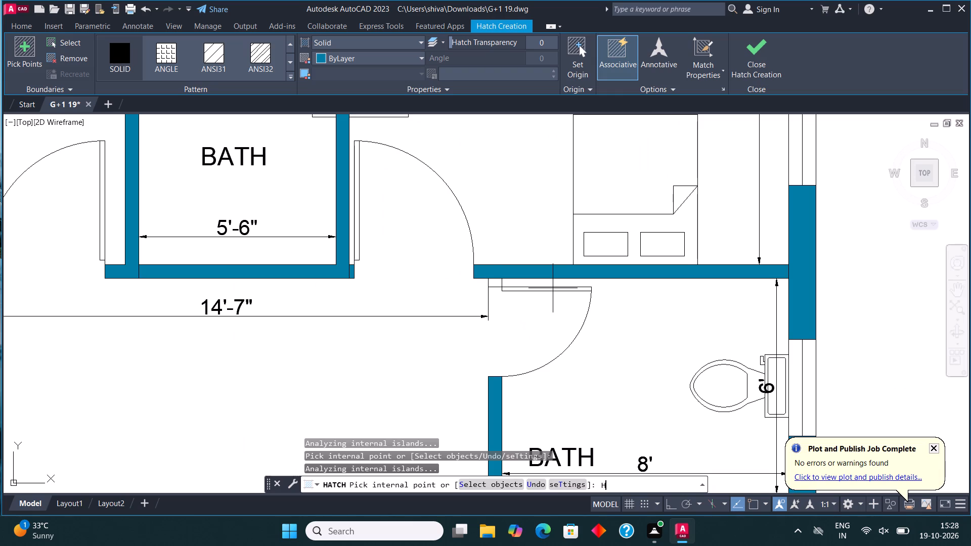
left_click(498, 281)
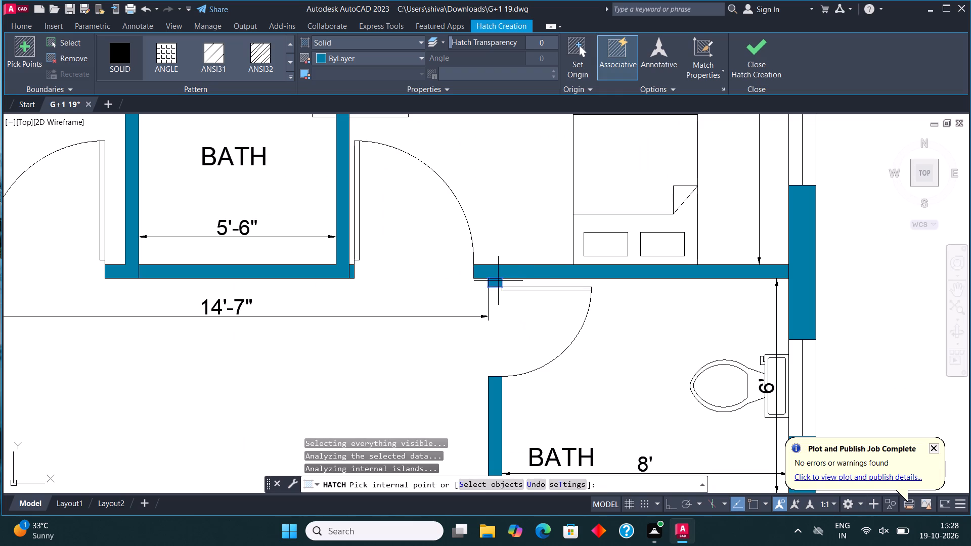
left_click(752, 43)
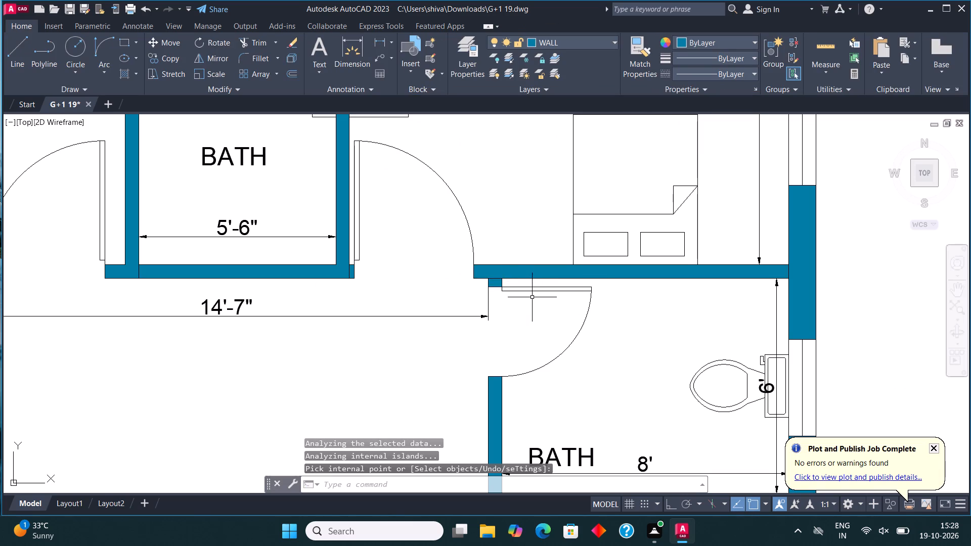
Solid-hatch the first floor's outer wall segments around the windows behind the master bedroom, toilet and family room, including both corners.
scroll(534, 310, "down", 2)
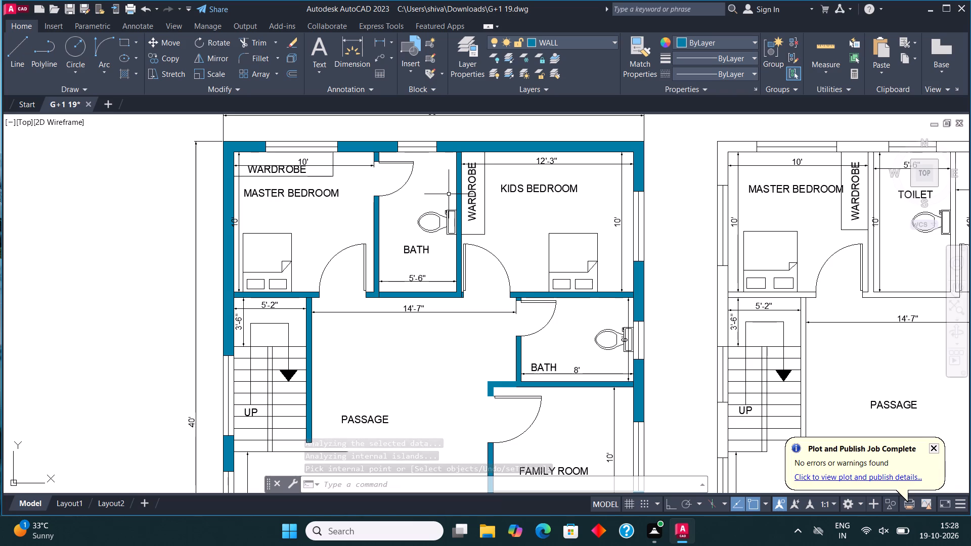
middle_click_drag(466, 282, 465, 168)
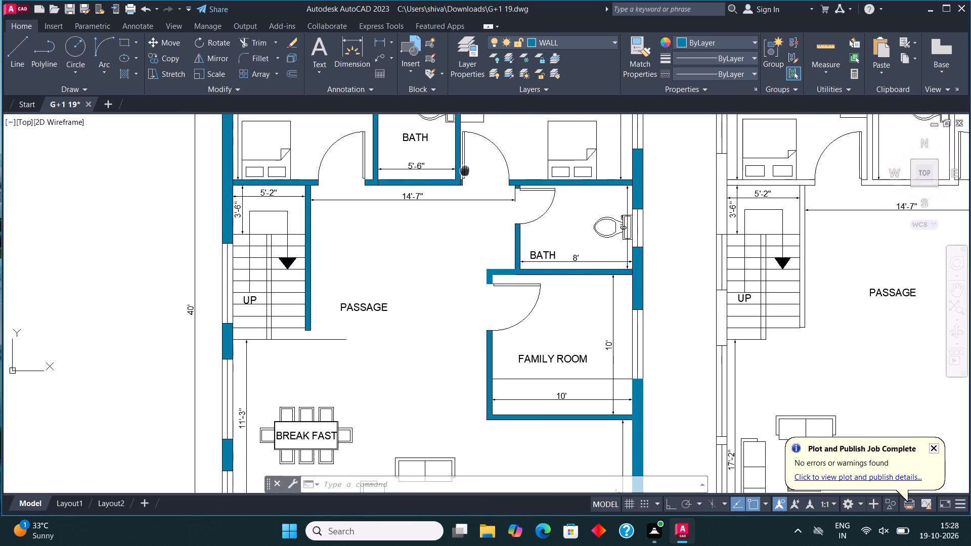
middle_click_drag(465, 168, 466, 155)
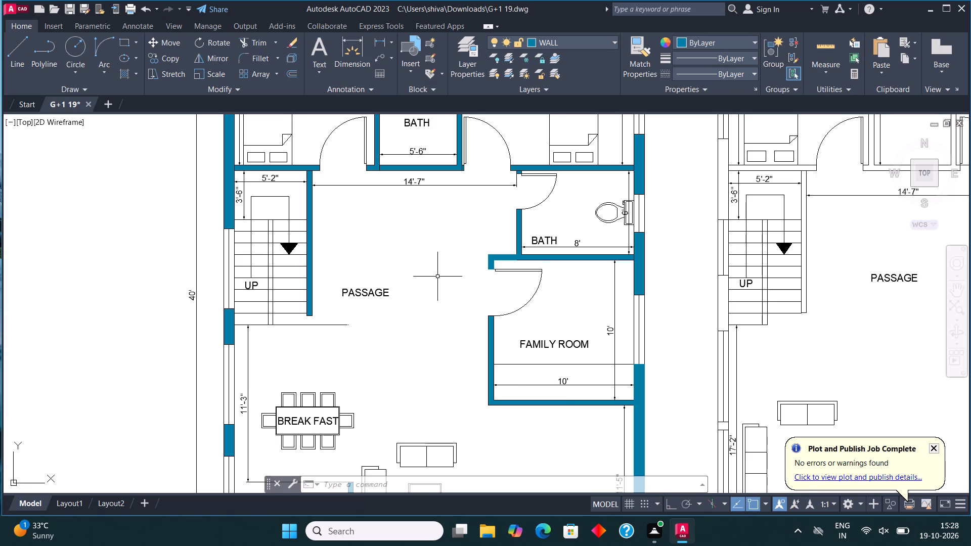
scroll(419, 268, "down", 1)
middle_click_drag(438, 351, 308, 402)
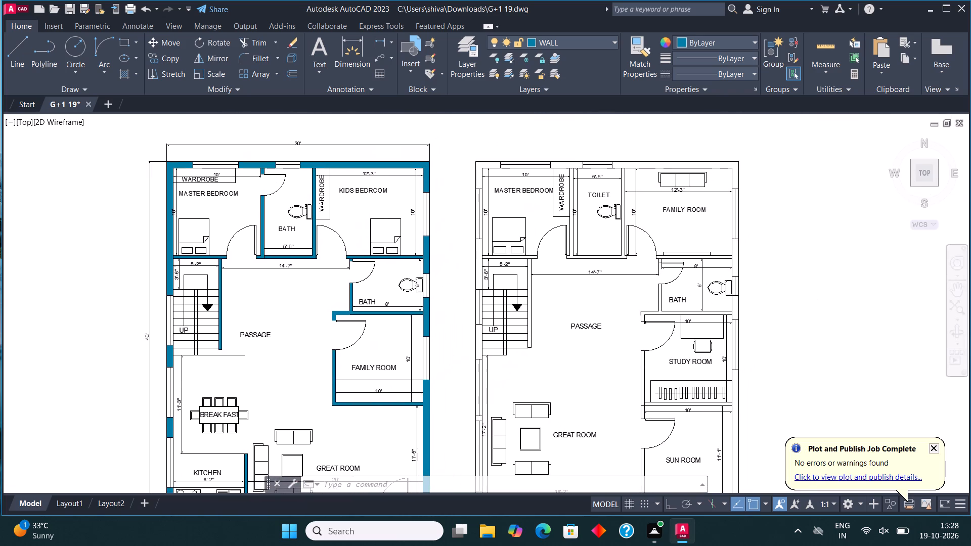
middle_click_drag(748, 122, 377, 237)
scroll(58, 217, "up", 1)
middle_click_drag(63, 220, 155, 208)
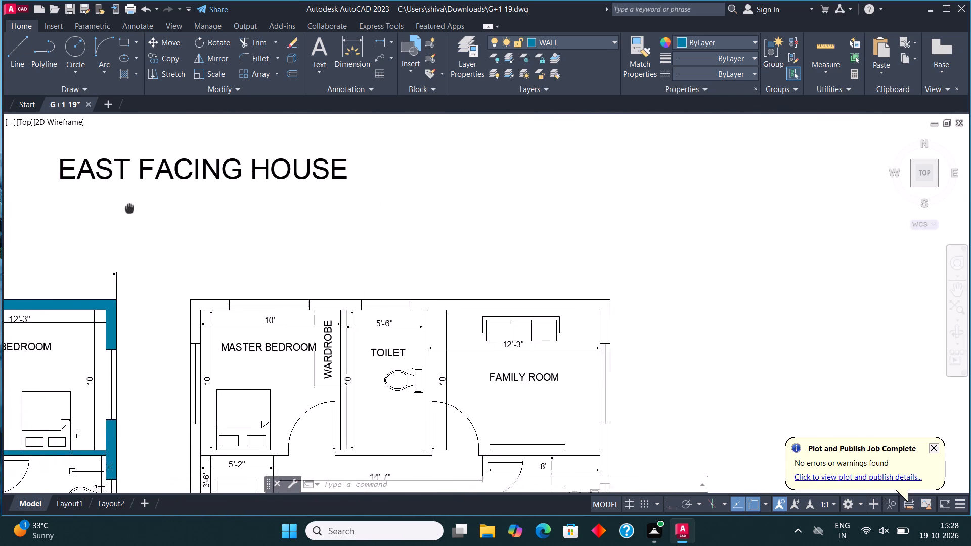
middle_click_drag(155, 208, 225, 207)
key("h")
key("Return")
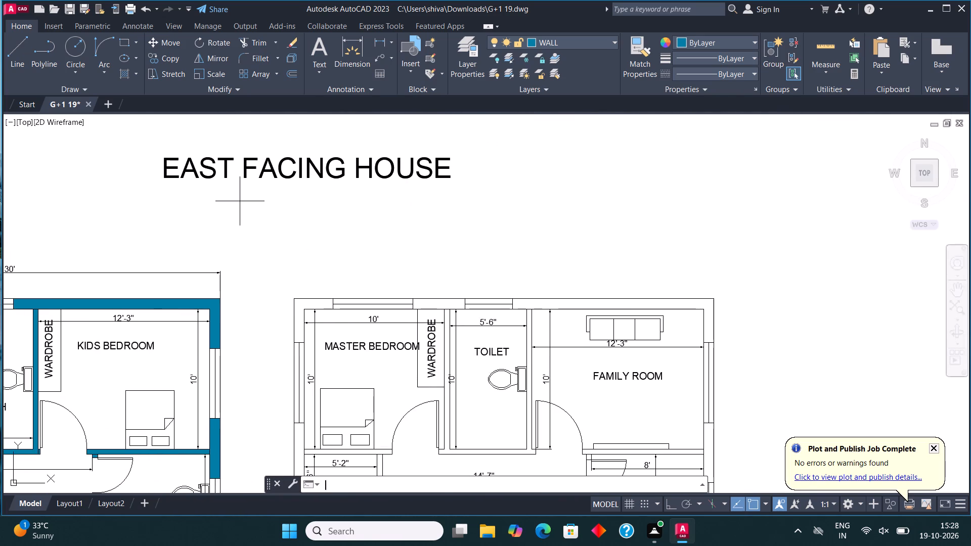
left_click(311, 304)
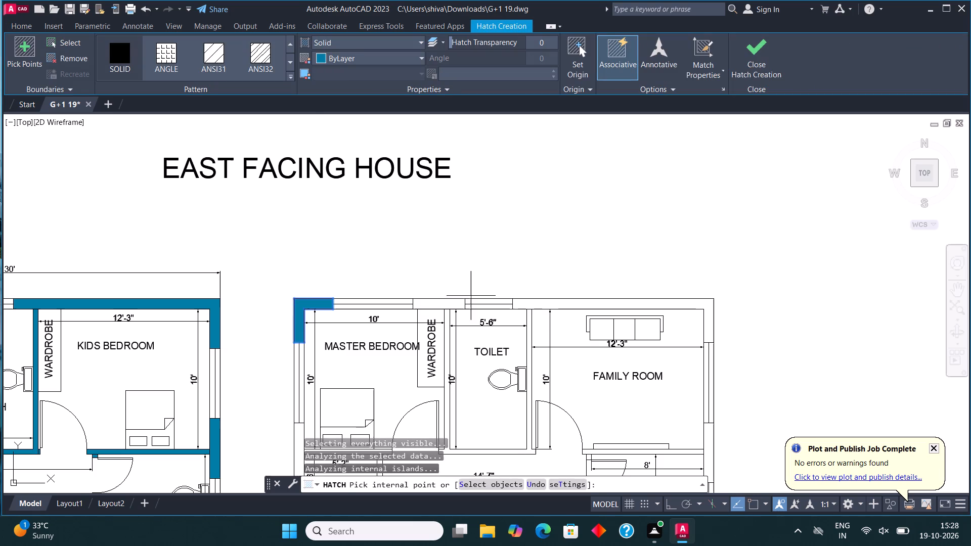
left_click(436, 305)
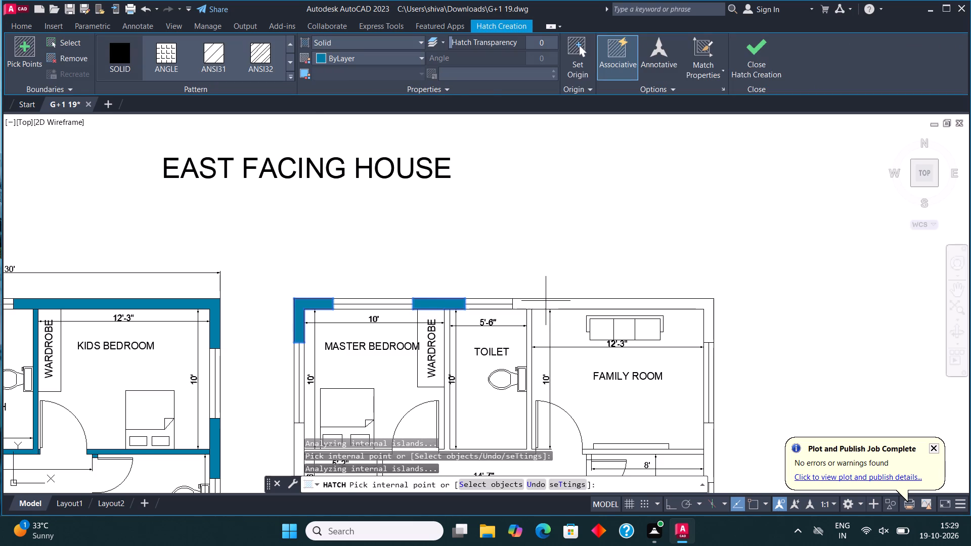
left_click(548, 303)
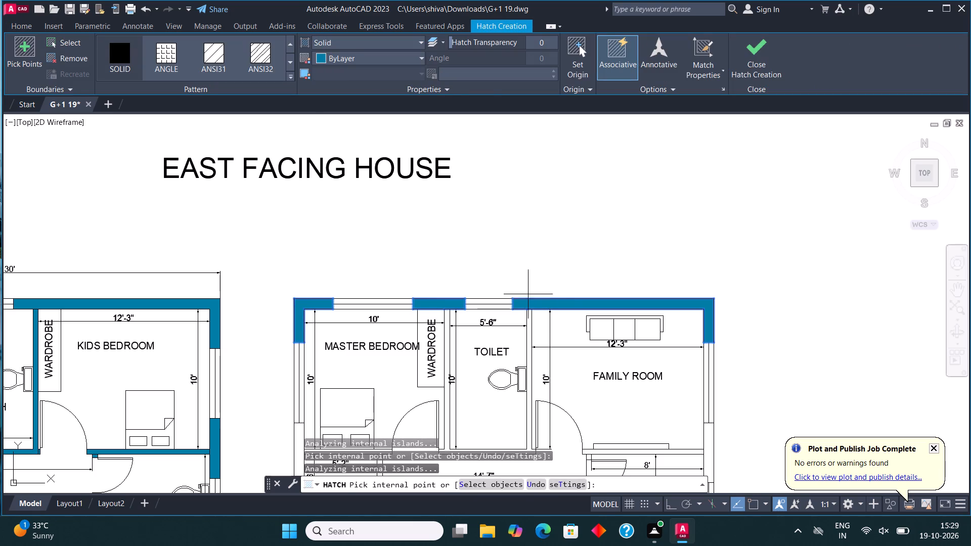
Solid-hatch the connected partition walls around the first floor's toilet.
scroll(526, 278, "down", 2)
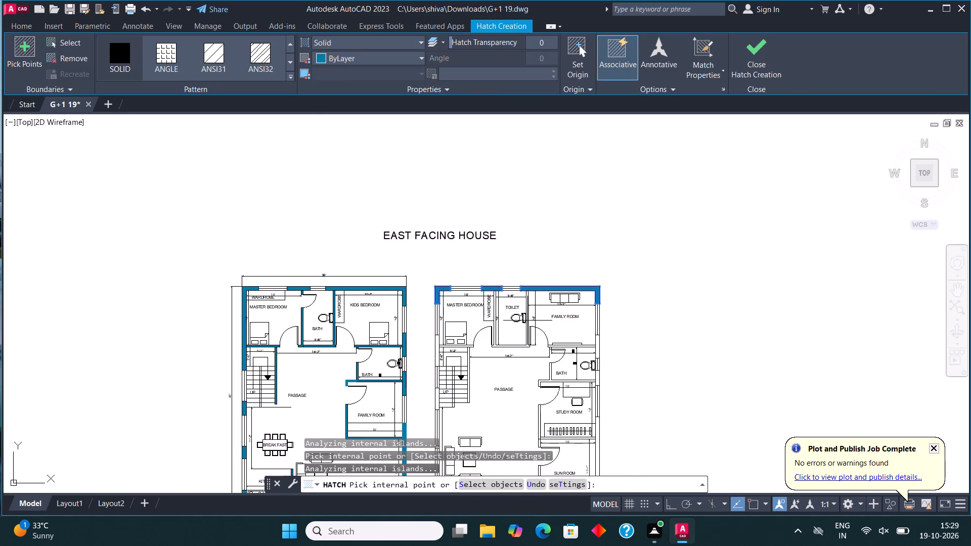
scroll(527, 320, "up", 5)
left_click(527, 318)
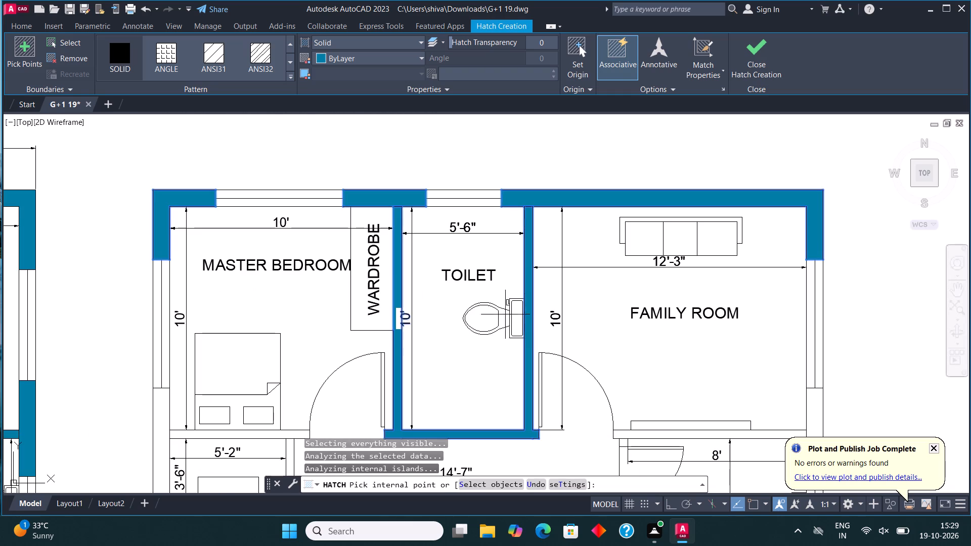
Solid-hatch the first floor partitions separating the master bedroom from the stairs and the family room from the bath, plus their adjoining outer wall segments.
scroll(389, 303, "down", 2)
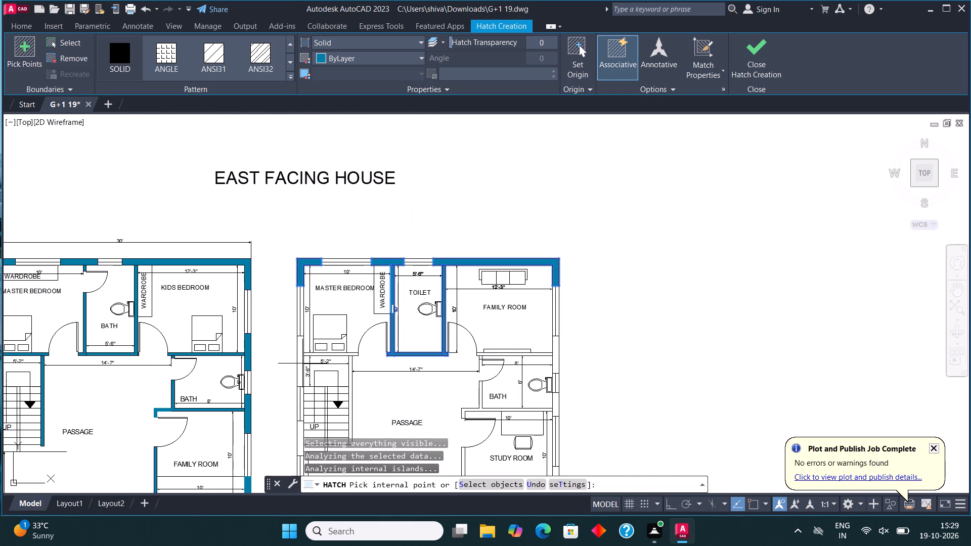
left_click(302, 363)
scroll(338, 350, "up", 3)
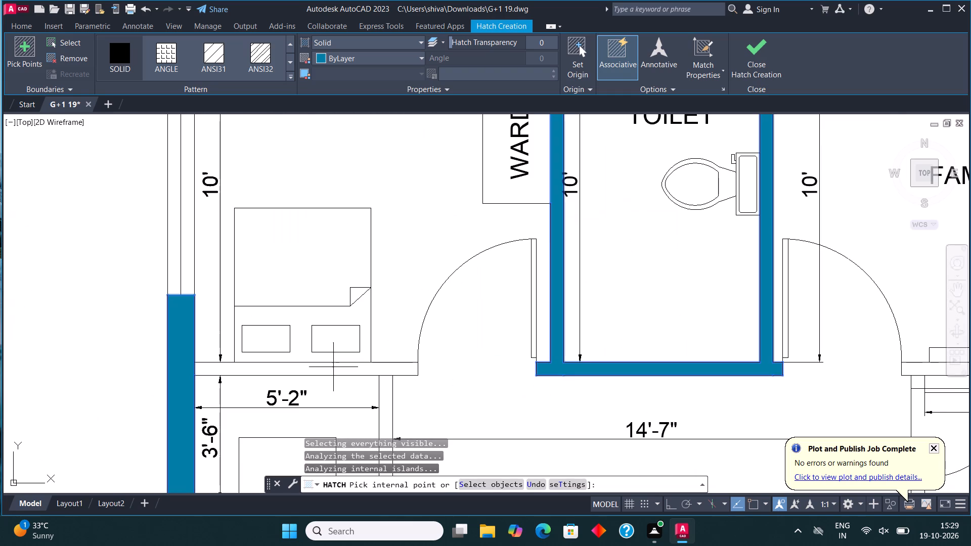
left_click(333, 368)
scroll(335, 369, "down", 3)
scroll(468, 301, "down", 1)
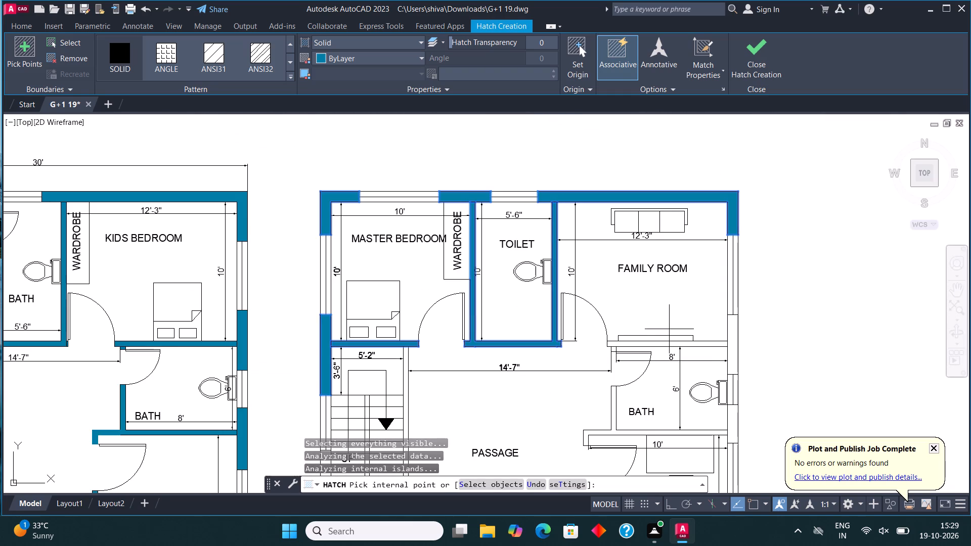
left_click(731, 340)
scroll(704, 346, "up", 2)
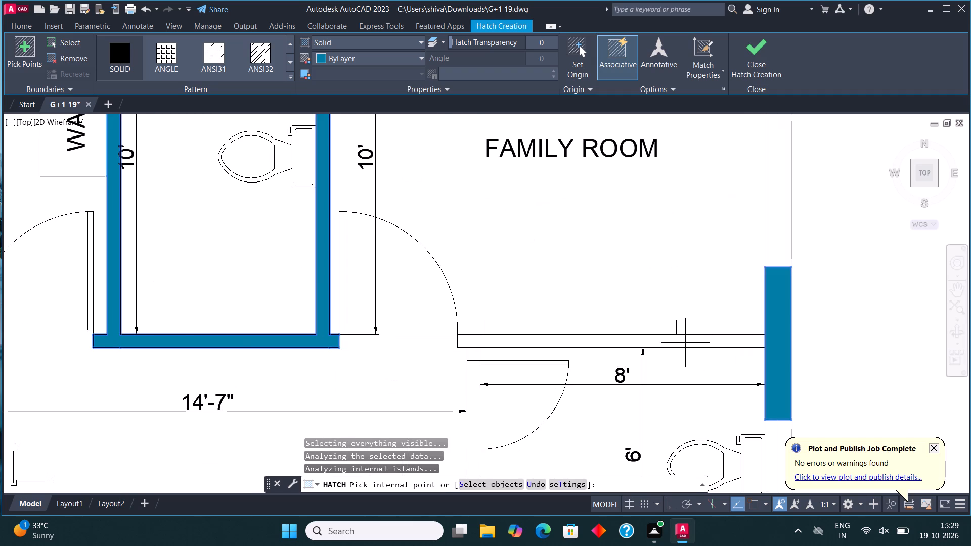
left_click(685, 342)
Solid-hatch the first floor's remaining outer wall segments beside the stairs and great room windows, and the outer wall around the great room and sun room corners.
scroll(550, 259, "down", 7)
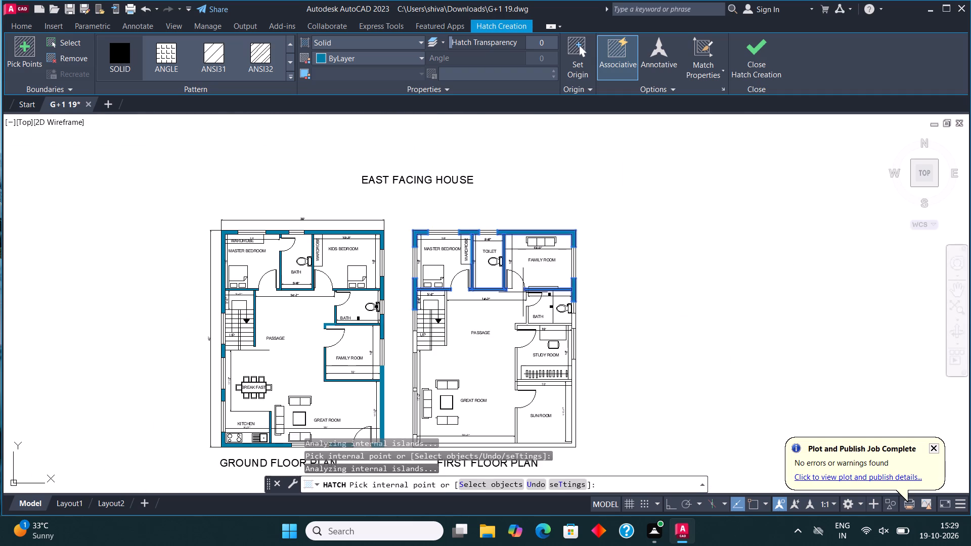
scroll(423, 352, "up", 2)
left_click(403, 322)
scroll(443, 255, "down", 2)
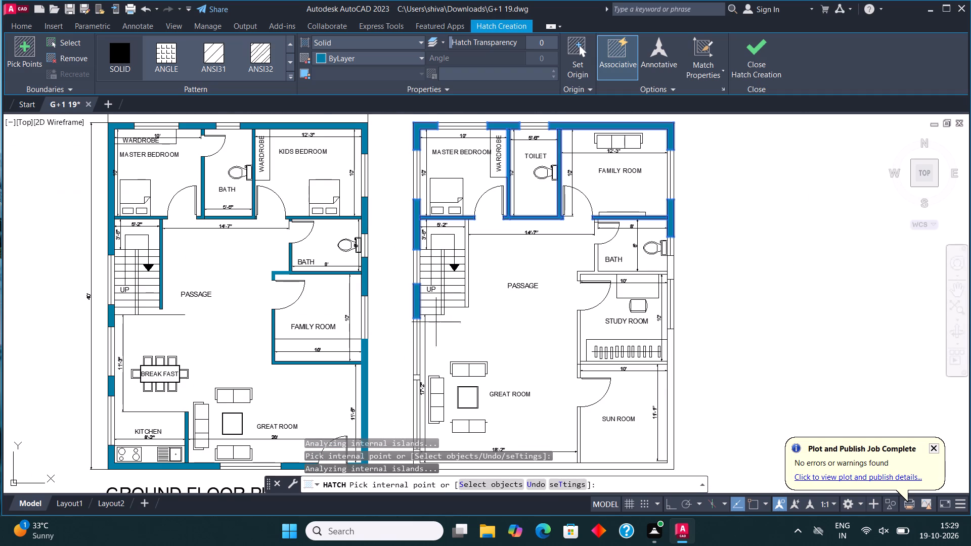
scroll(417, 375, "up", 3)
left_click(416, 377)
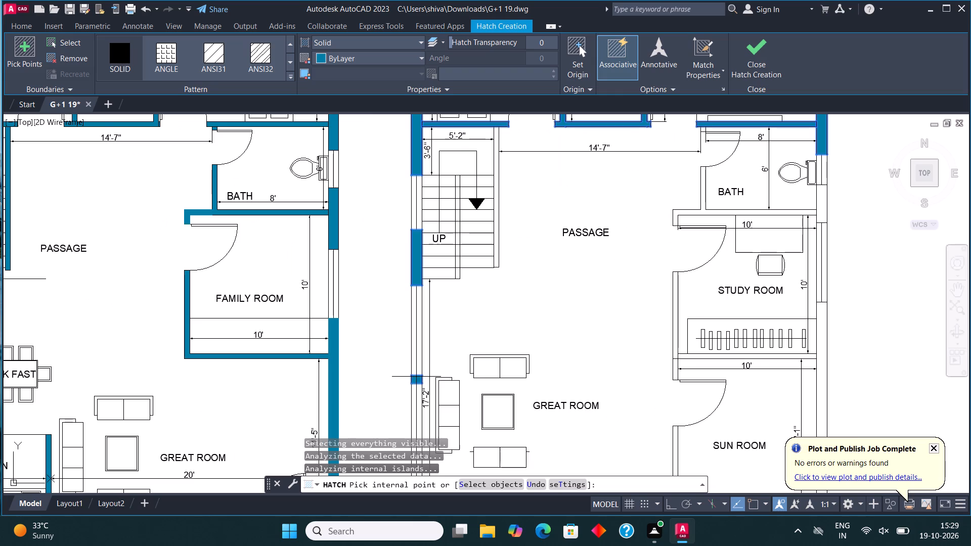
scroll(454, 270, "down", 3)
scroll(442, 368, "up", 2)
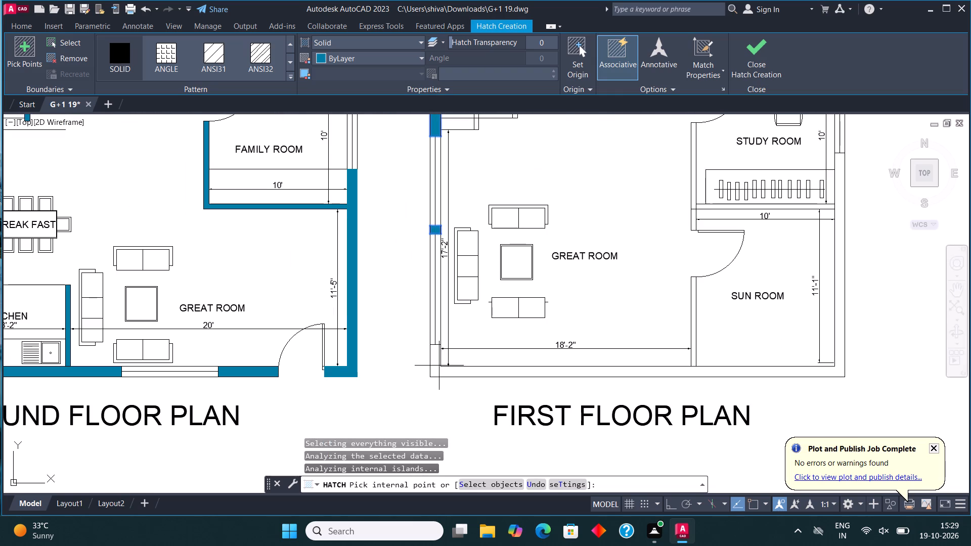
left_click(439, 366)
scroll(549, 411, "down", 1)
Solid-hatch the sun room and study room partitions, including the stub at the sun room's door, and the outer wall between the bath and study room windows.
scroll(664, 346, "up", 3)
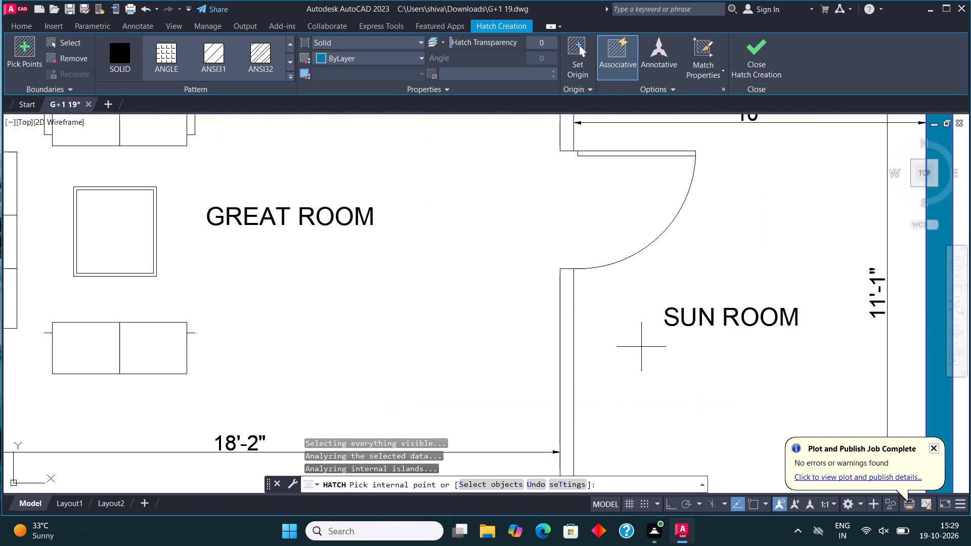
left_click(565, 338)
scroll(564, 375, "down", 3)
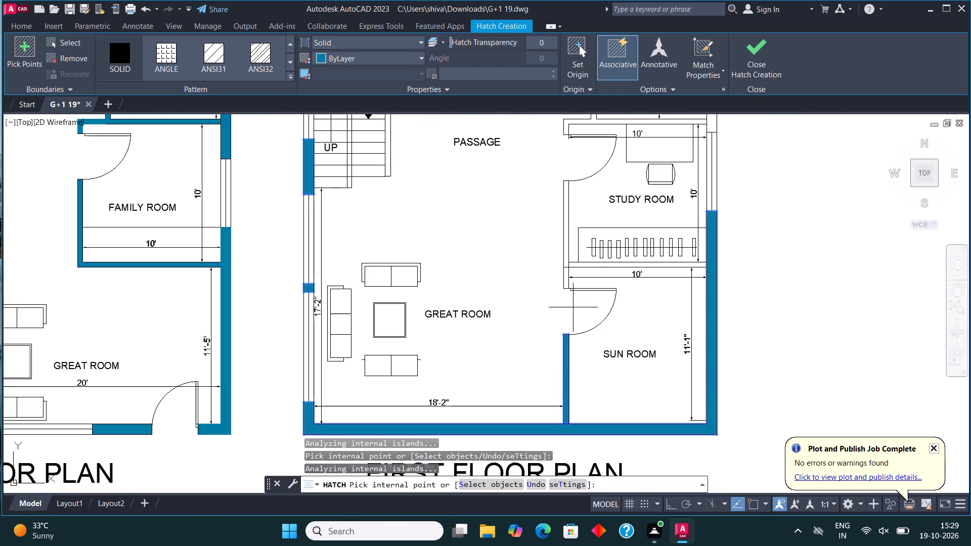
scroll(573, 271, "up", 2)
left_click(554, 236)
scroll(550, 345, "down", 2)
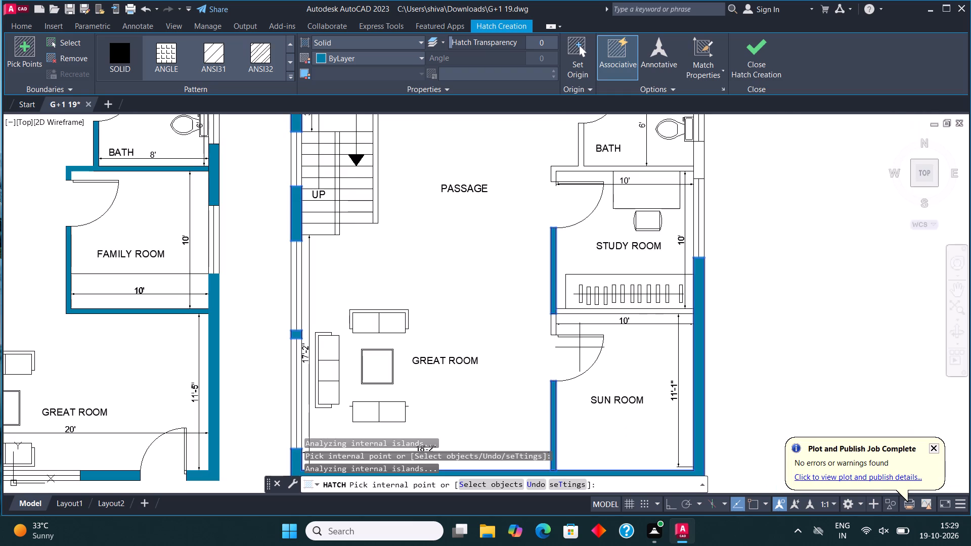
scroll(652, 291, "up", 2)
left_click(616, 344)
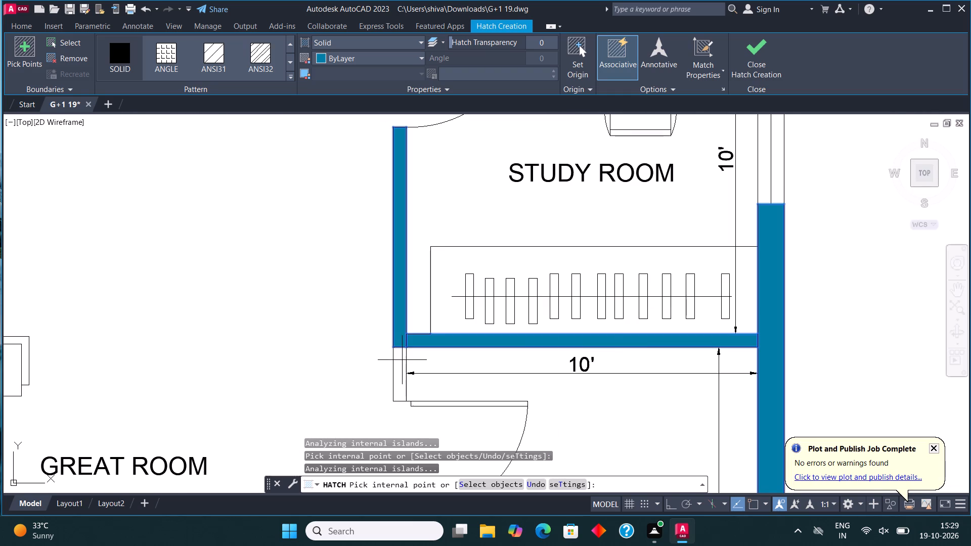
left_click(401, 381)
scroll(692, 307, "down", 3)
scroll(722, 204, "up", 2)
left_click(692, 236)
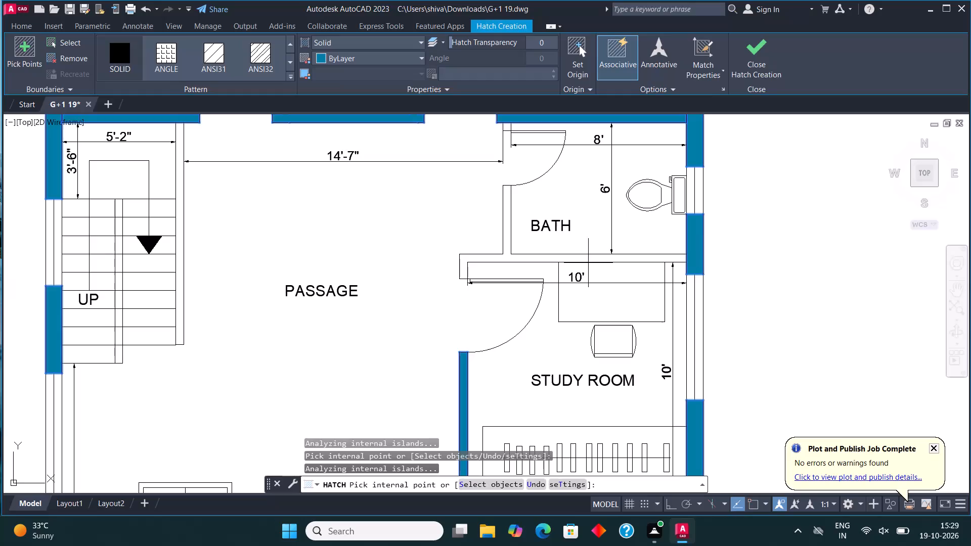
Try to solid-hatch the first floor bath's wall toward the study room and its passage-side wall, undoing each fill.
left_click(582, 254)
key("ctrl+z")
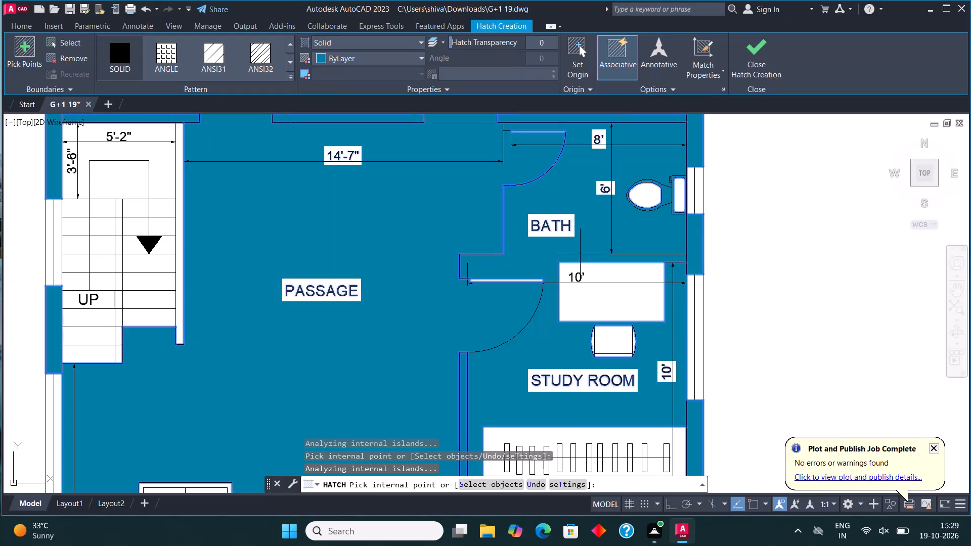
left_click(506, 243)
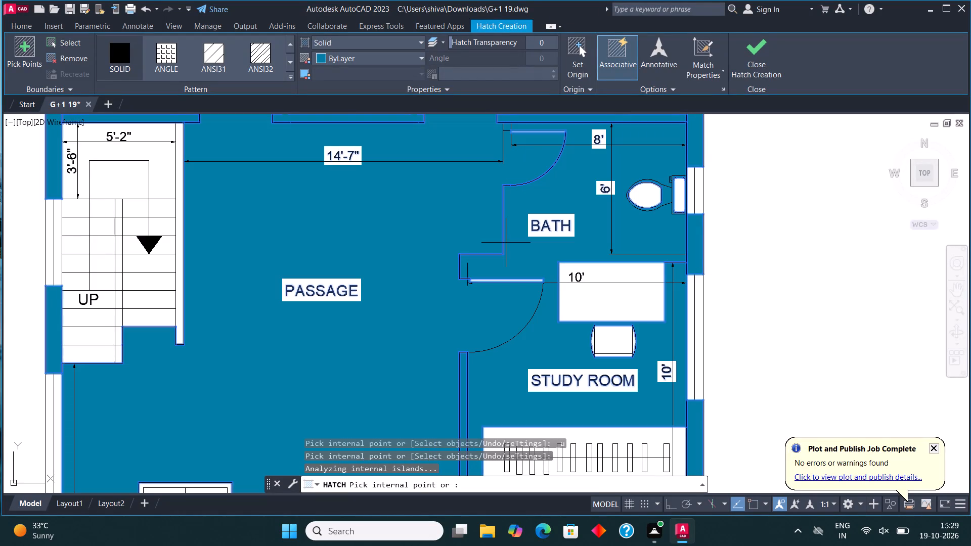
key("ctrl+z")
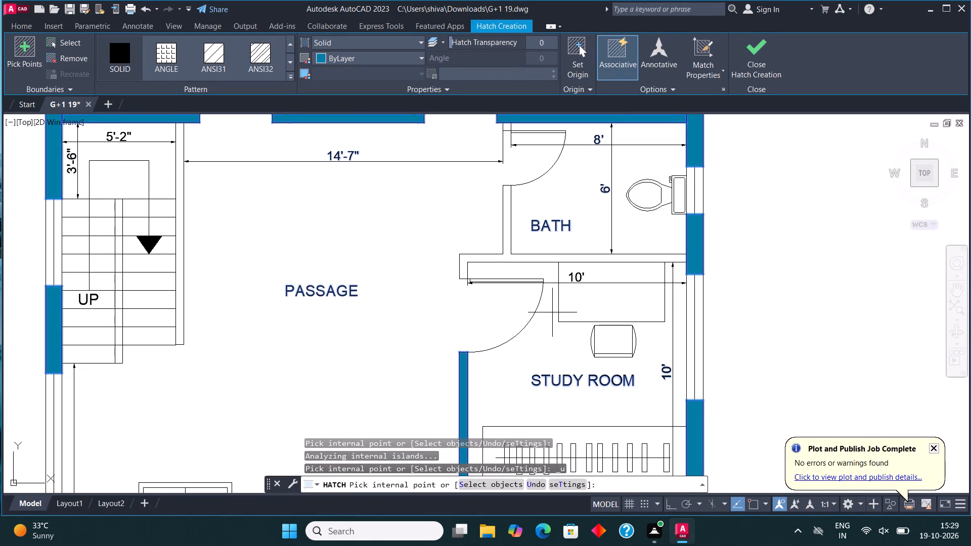
Solid-hatch the short wall stub at the hinge of the first floor bath's door, undoing a stray fill, and finish the hatch.
scroll(556, 318, "down", 2)
scroll(550, 237, "up", 2)
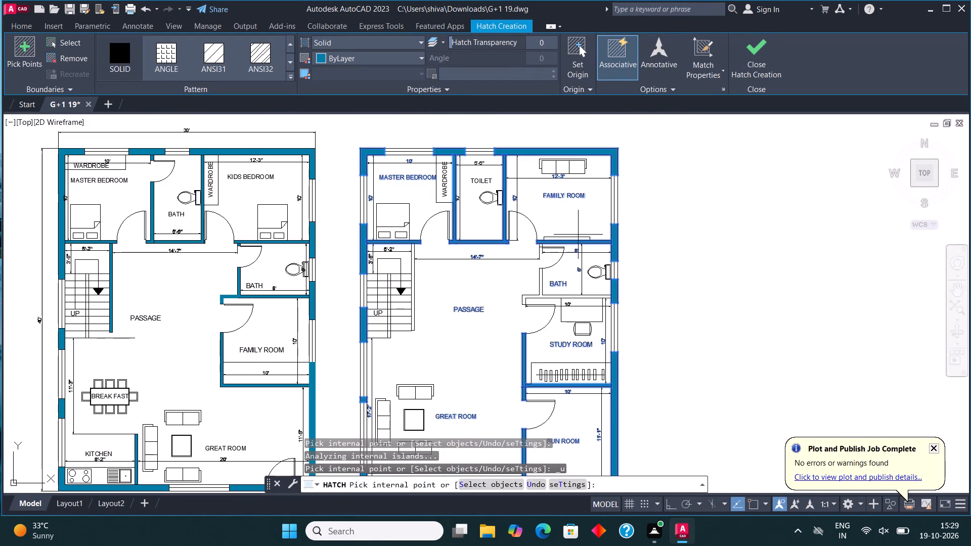
scroll(548, 236, "up", 3)
left_click(541, 278)
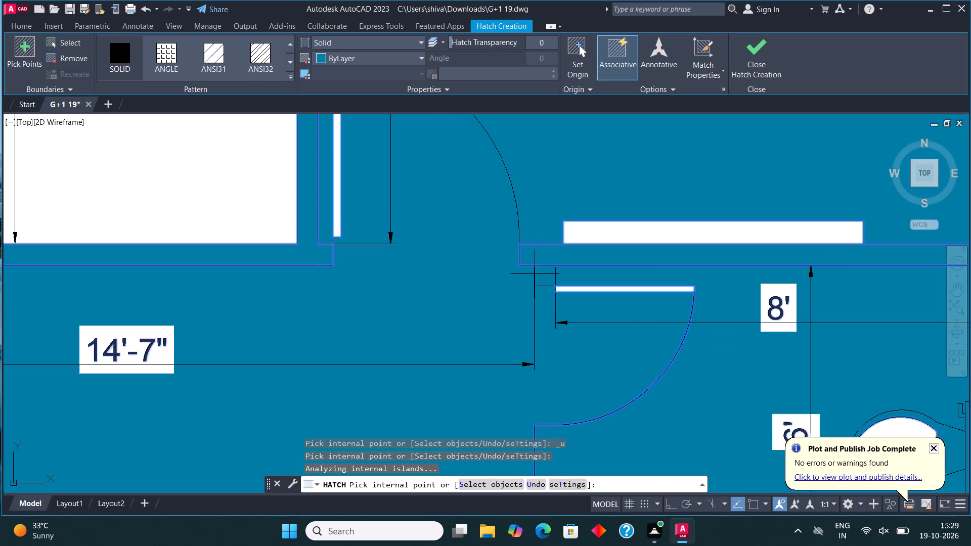
key("ctrl+z")
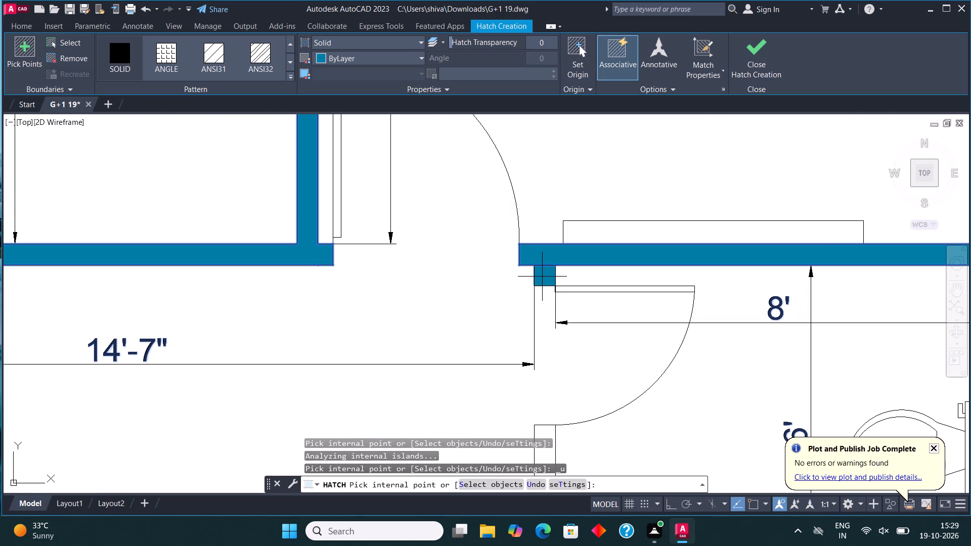
left_click(543, 277)
scroll(540, 280, "down", 2)
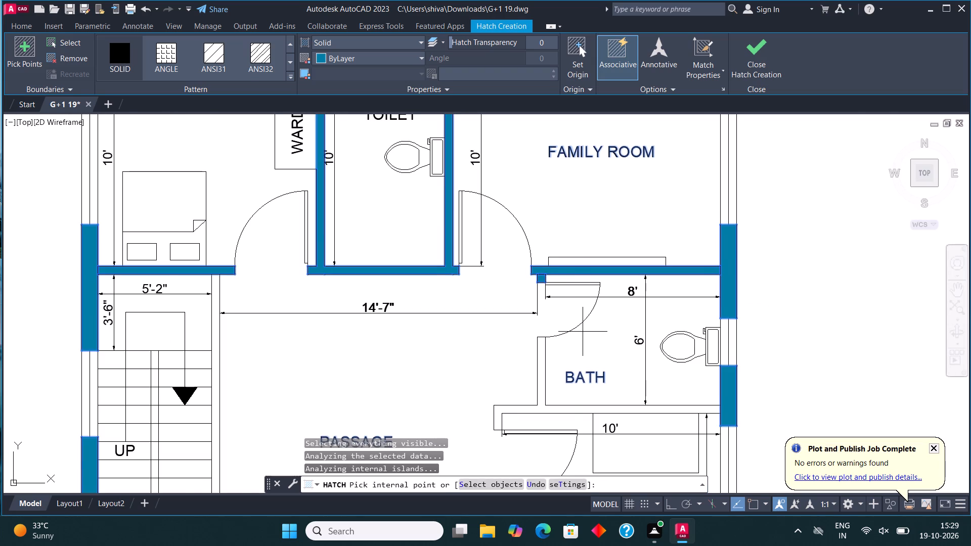
scroll(701, 399, "down", 1)
left_click(759, 41)
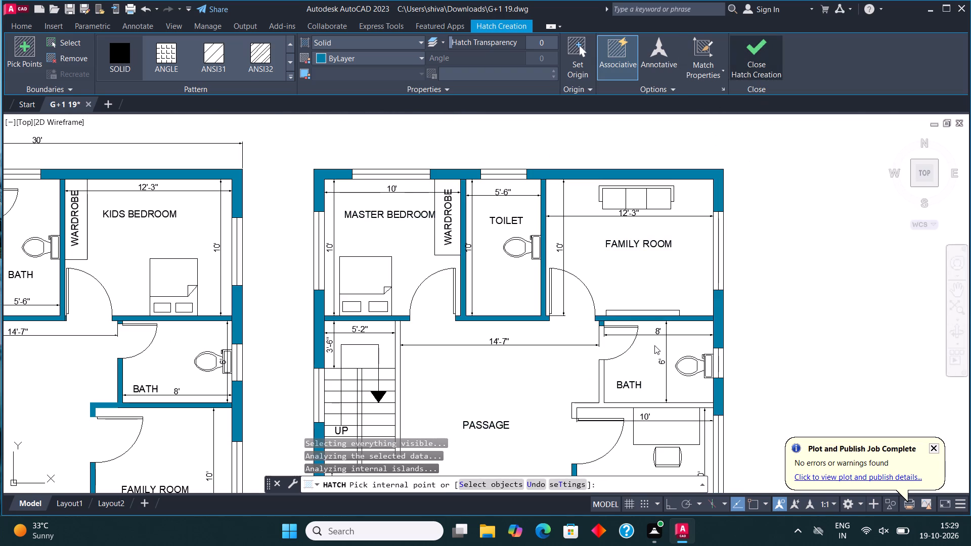
Trace the bath–study room partition, the short wall piece at the study room's door and the bath's passage-side wall with three closed rectangles.
middle_click_drag(639, 332, 569, 282)
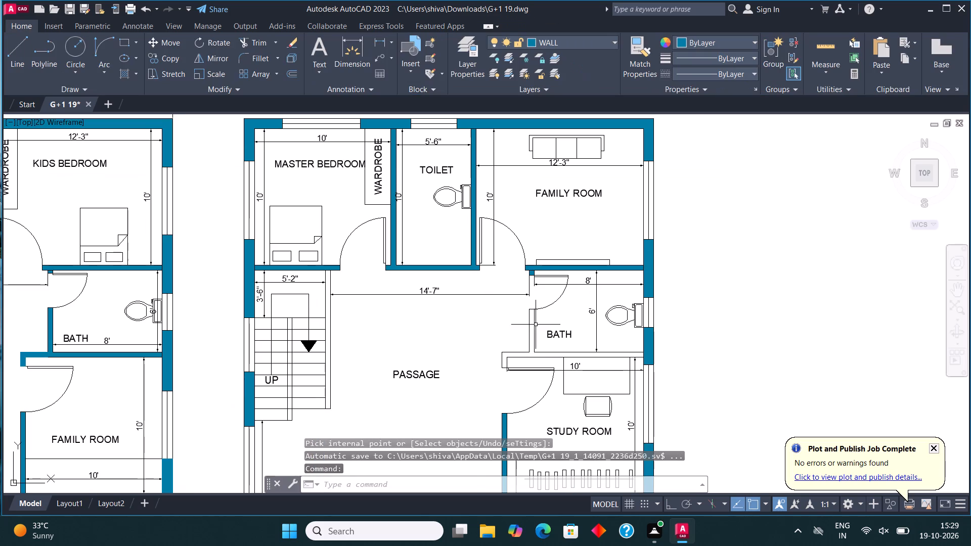
scroll(556, 357, "up", 2)
middle_click_drag(519, 346, 500, 346)
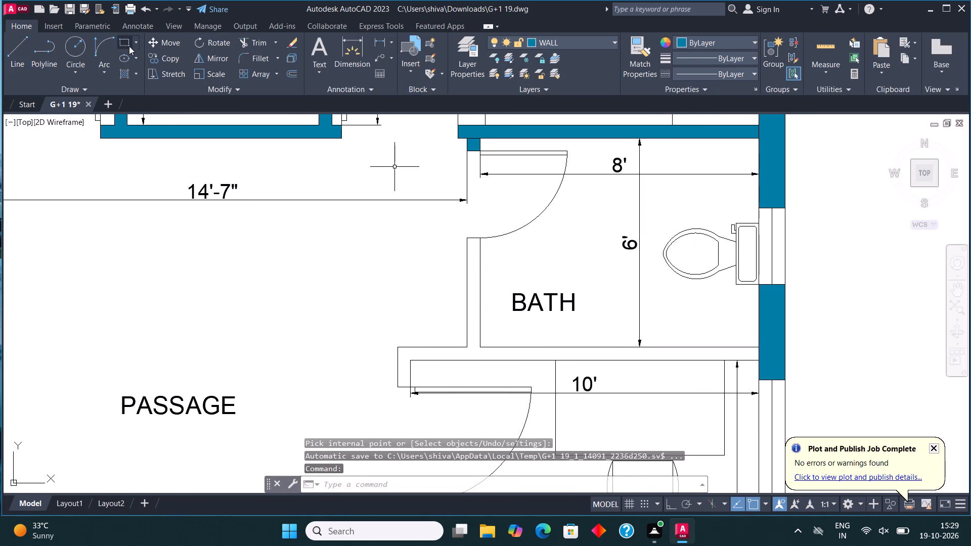
left_click(125, 41)
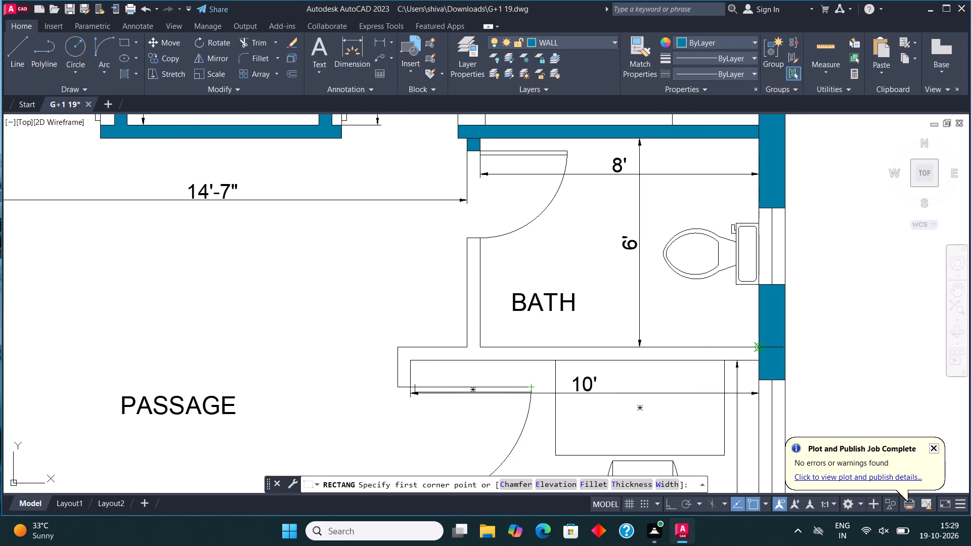
left_click(761, 347)
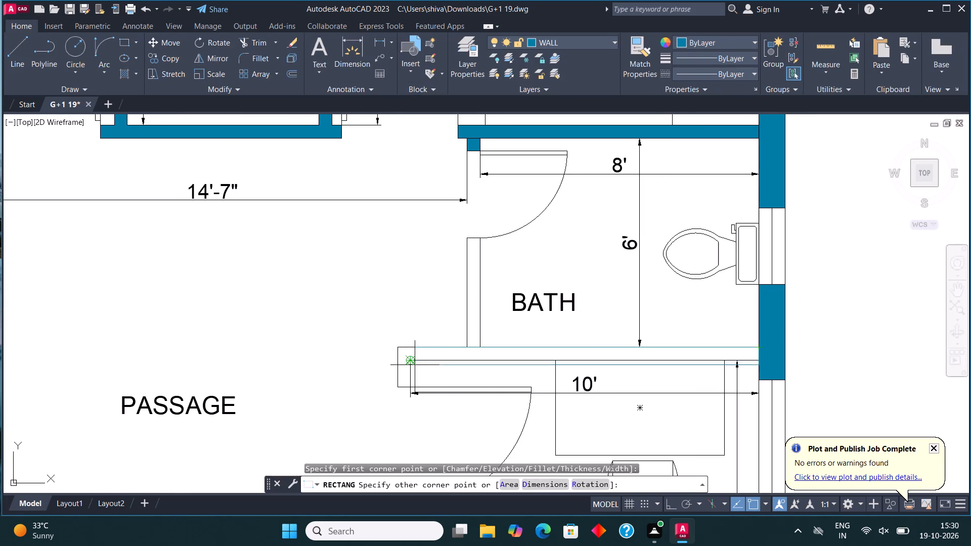
left_click(415, 363)
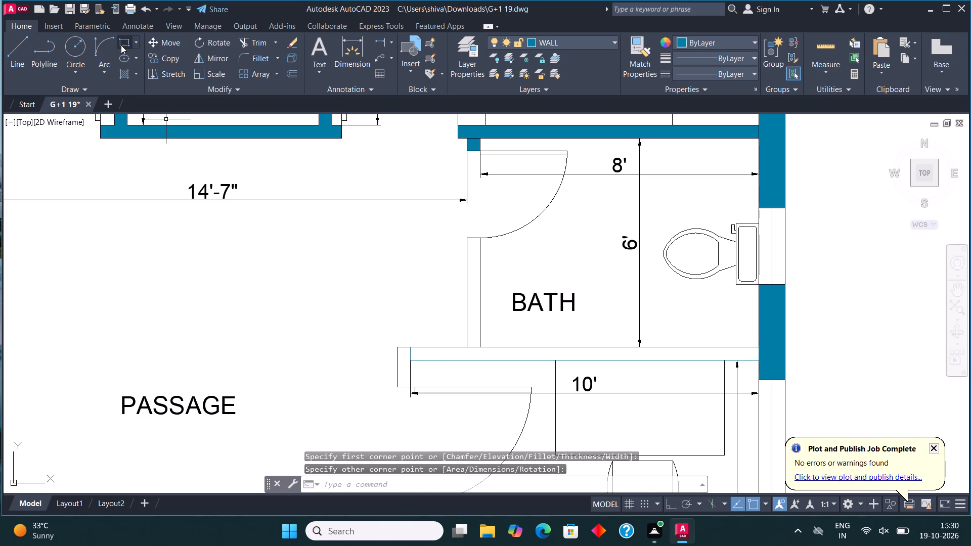
left_click(122, 42)
left_click(397, 385)
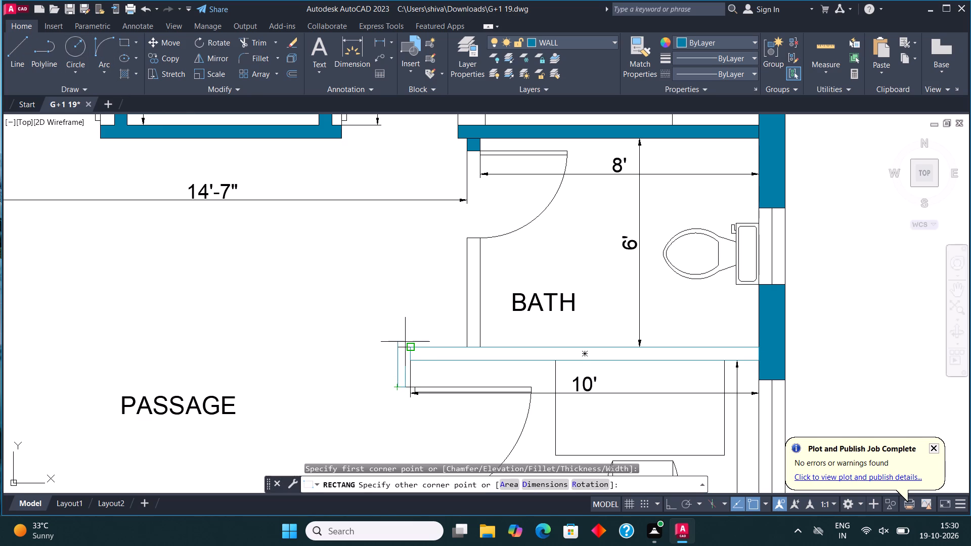
left_click(411, 343)
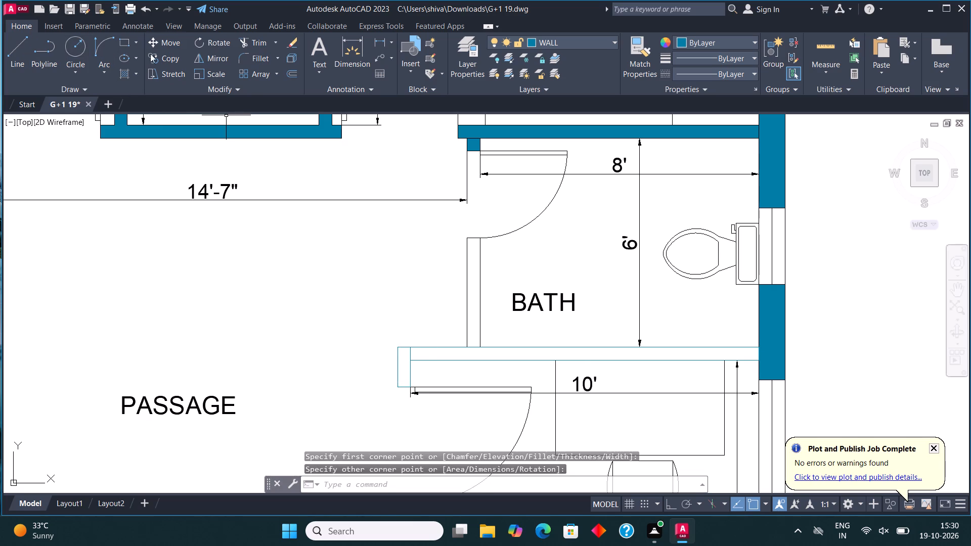
left_click(123, 40)
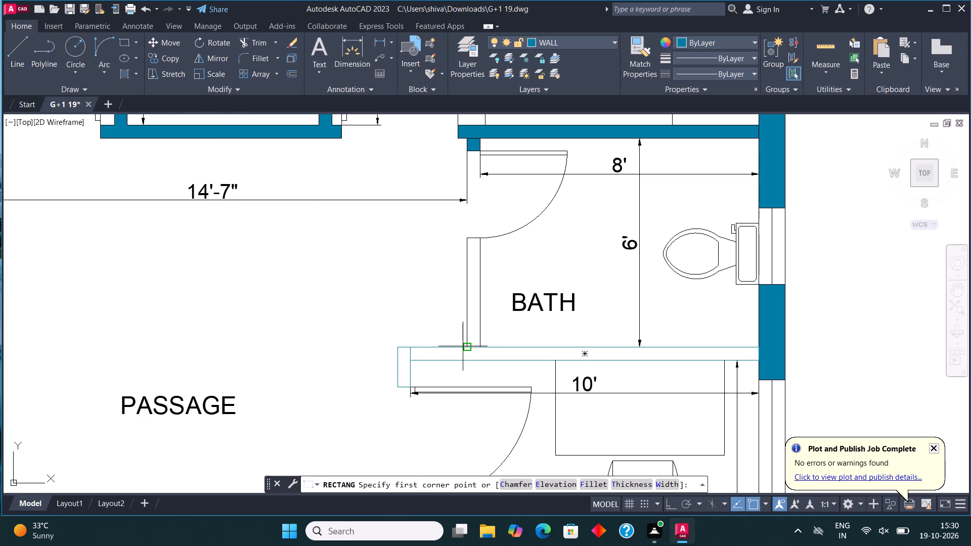
left_click(463, 346)
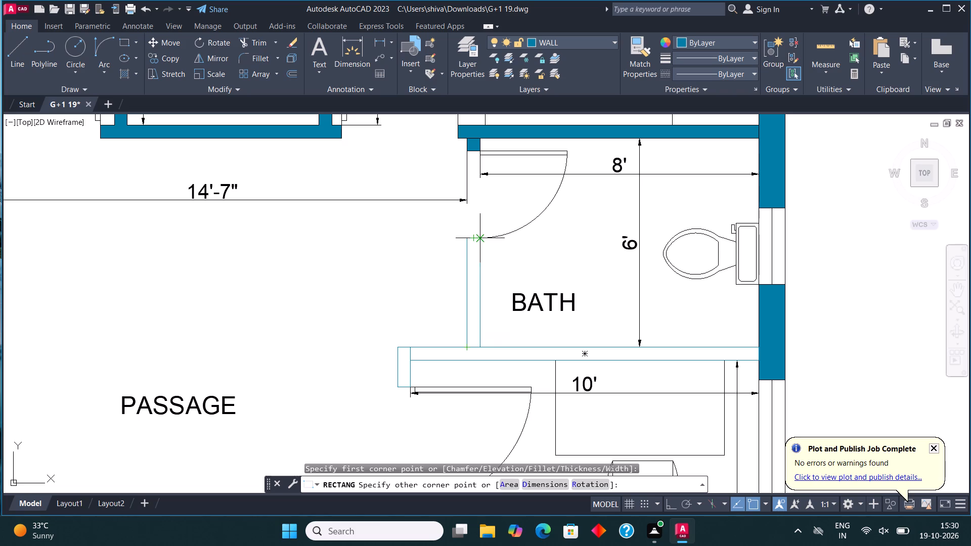
left_click(483, 240)
Solid-hatch the three traced wall rectangles around the first floor bath and study room door, and finish the hatch.
key("h")
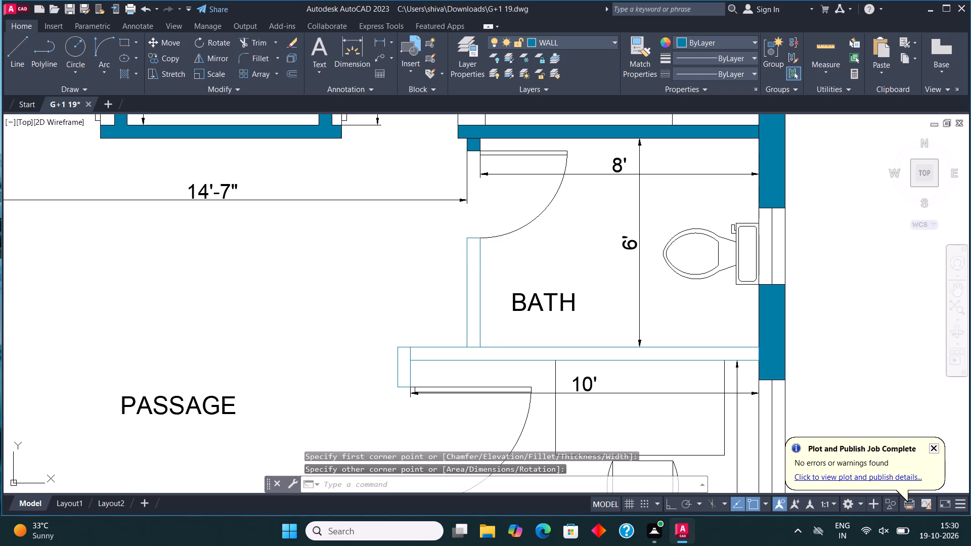
key("Return")
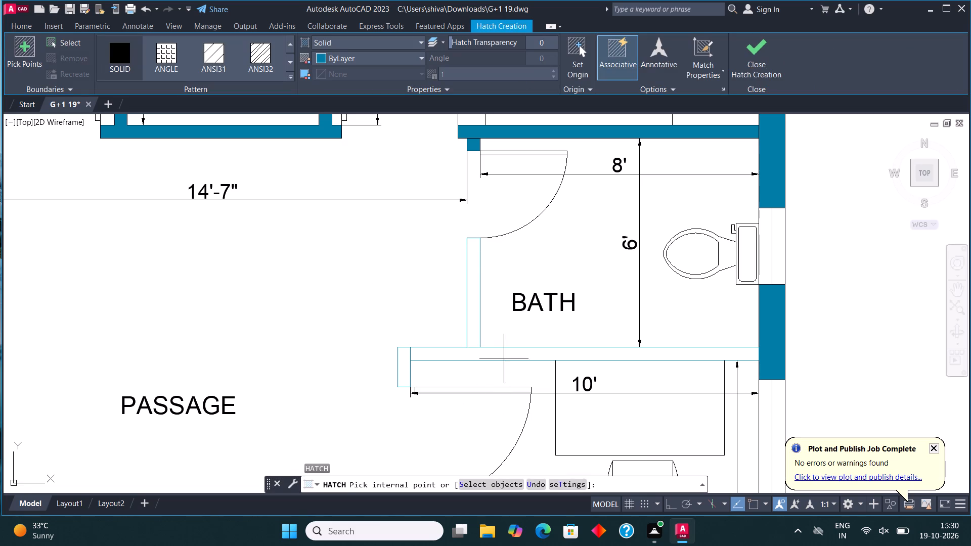
left_click(504, 355)
left_click(474, 310)
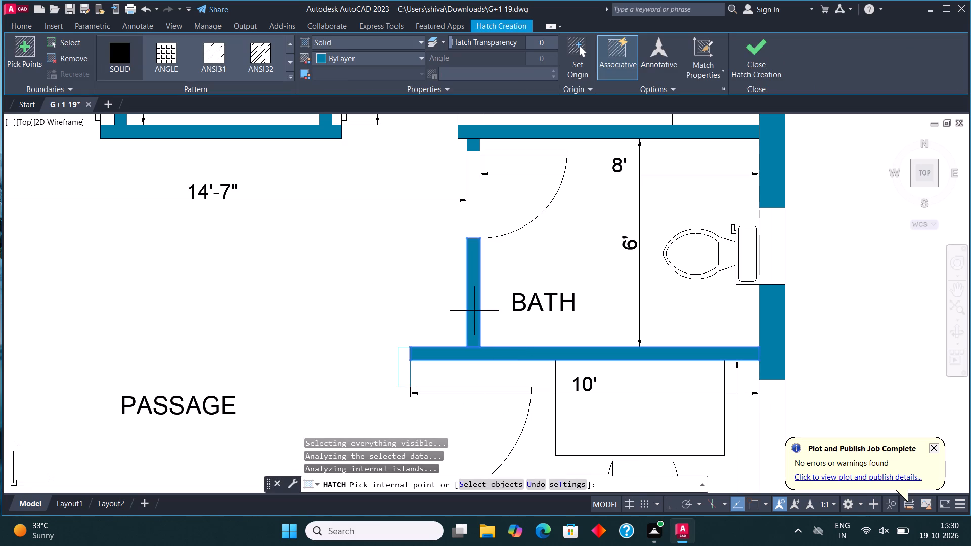
left_click(405, 370)
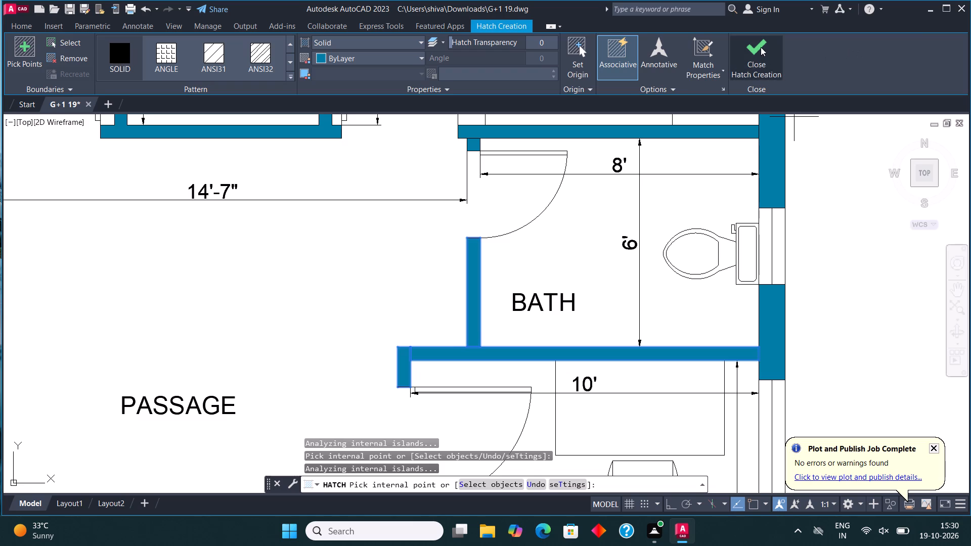
left_click(761, 47)
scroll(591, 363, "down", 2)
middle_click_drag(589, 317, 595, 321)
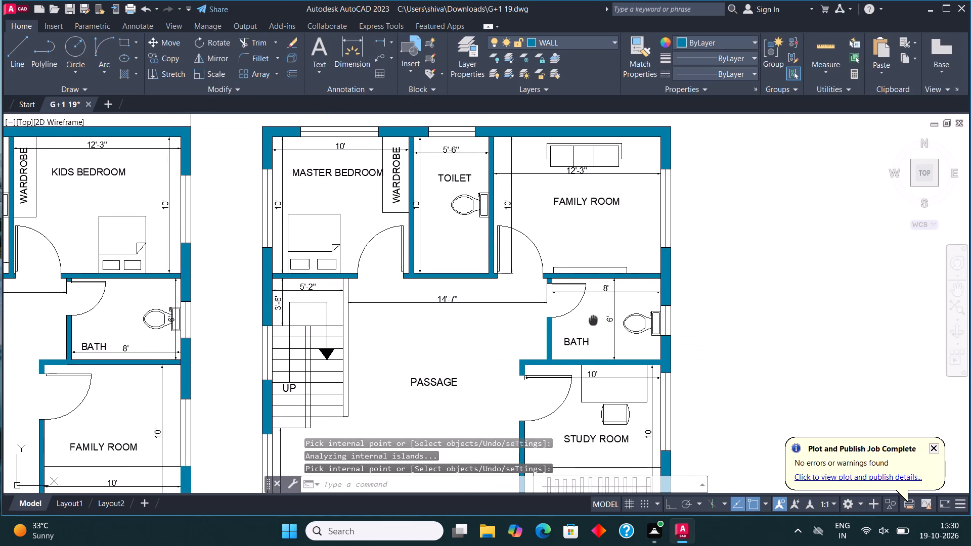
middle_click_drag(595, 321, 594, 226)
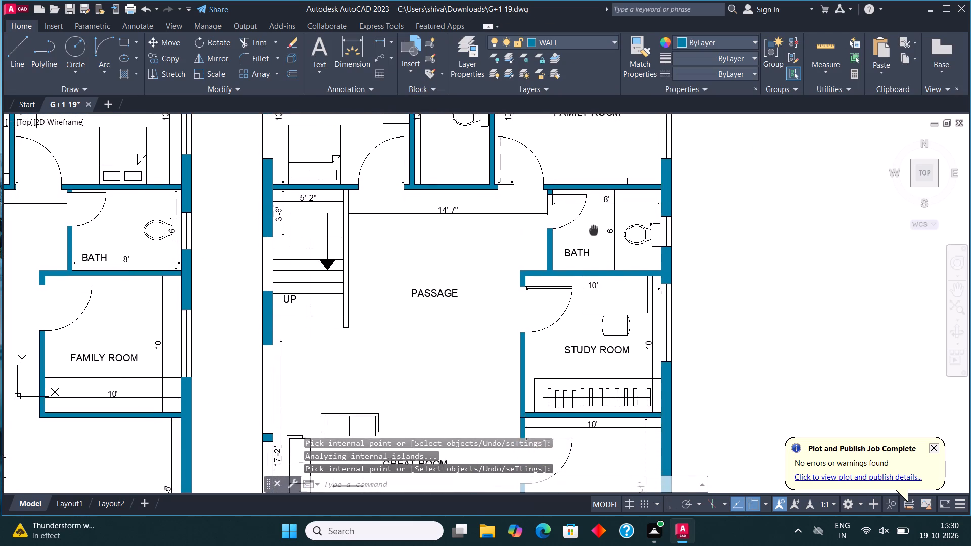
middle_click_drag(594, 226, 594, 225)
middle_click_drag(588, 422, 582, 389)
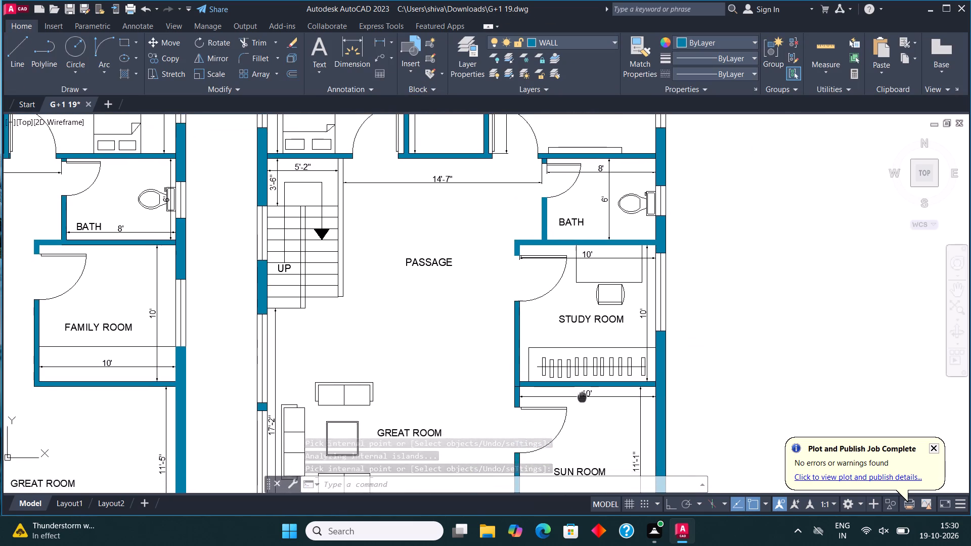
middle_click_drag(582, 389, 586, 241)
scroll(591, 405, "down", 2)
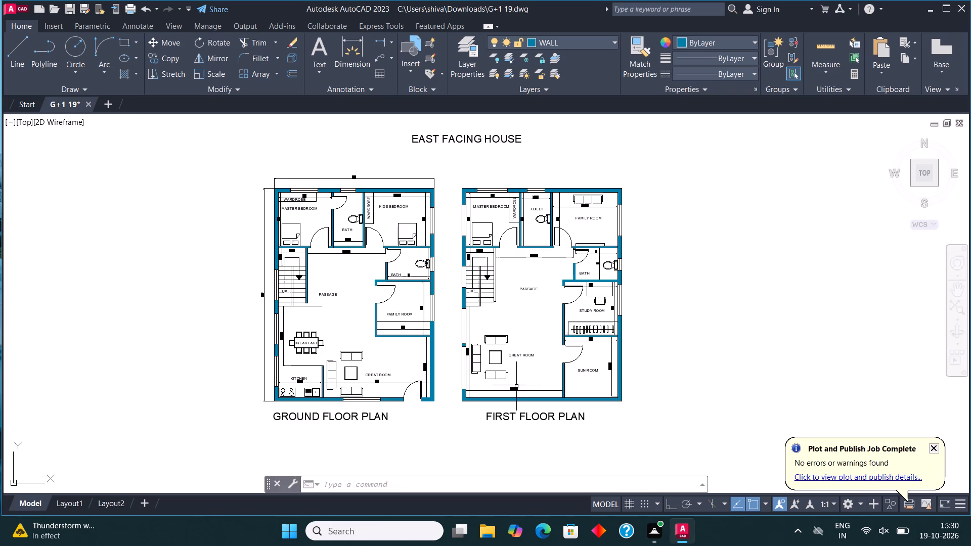
Move the lower window beside the sofa in the first floor great room's left outer wall to the WIND layer.
scroll(461, 383, "up", 4)
left_click(454, 441)
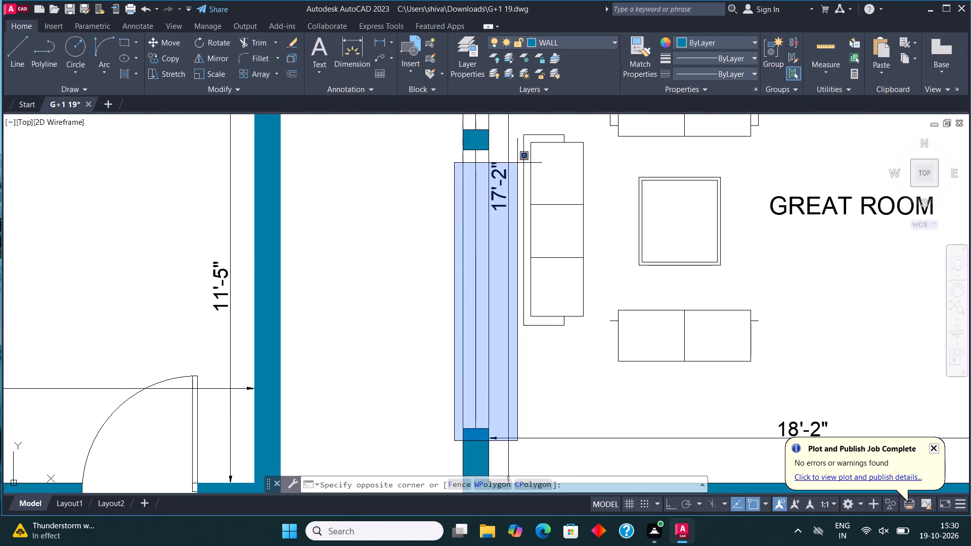
left_click(497, 148)
left_click(596, 41)
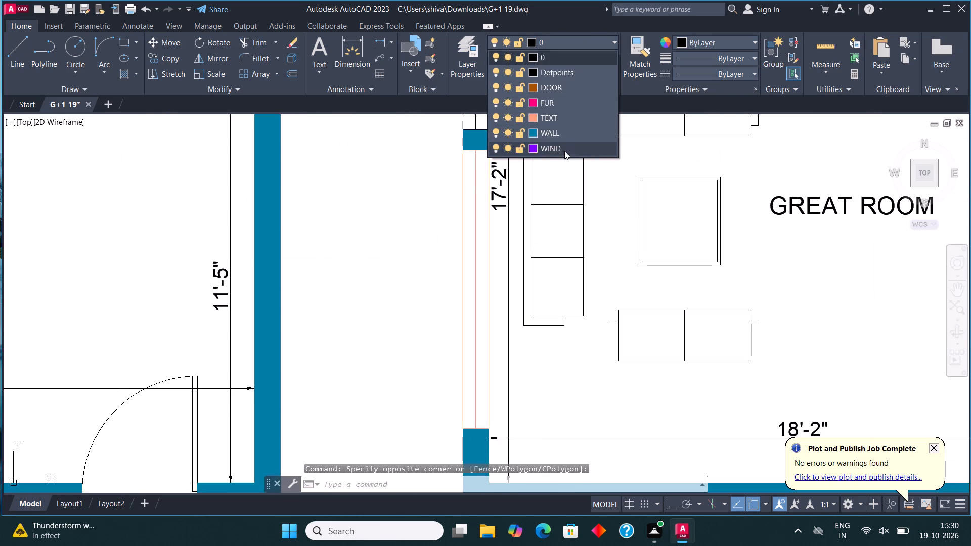
left_click(564, 151)
key("Escape")
Move the upper window in the first floor great room's left outer wall to the WIND layer.
scroll(504, 380, "down", 2)
scroll(505, 287, "up", 2)
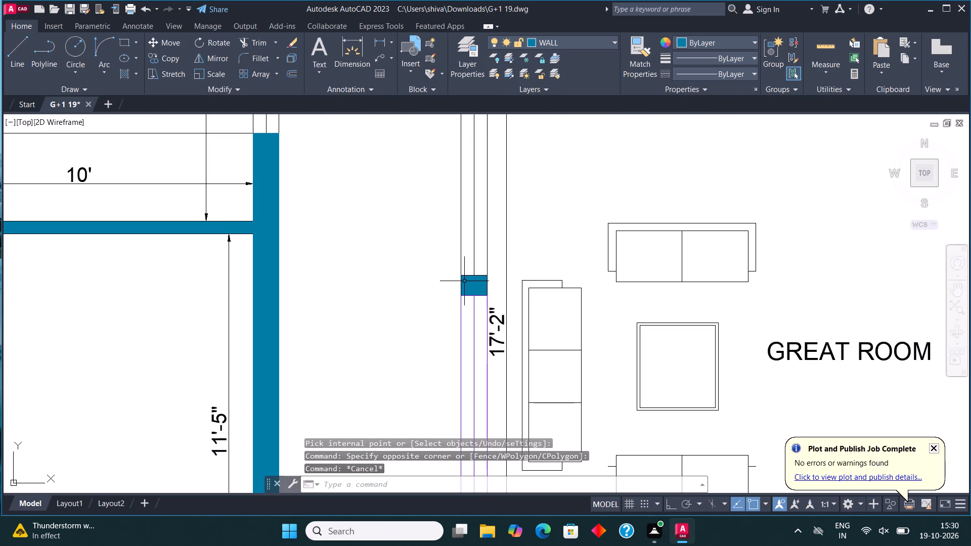
left_click(453, 282)
scroll(476, 247, "down", 2)
scroll(474, 165, "up", 2)
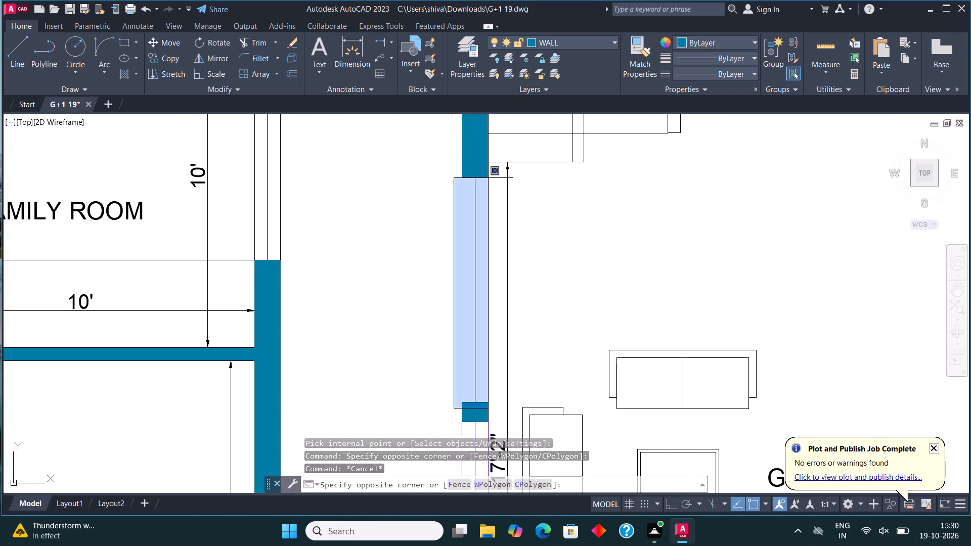
left_click(491, 173)
left_click(566, 41)
left_click(561, 147)
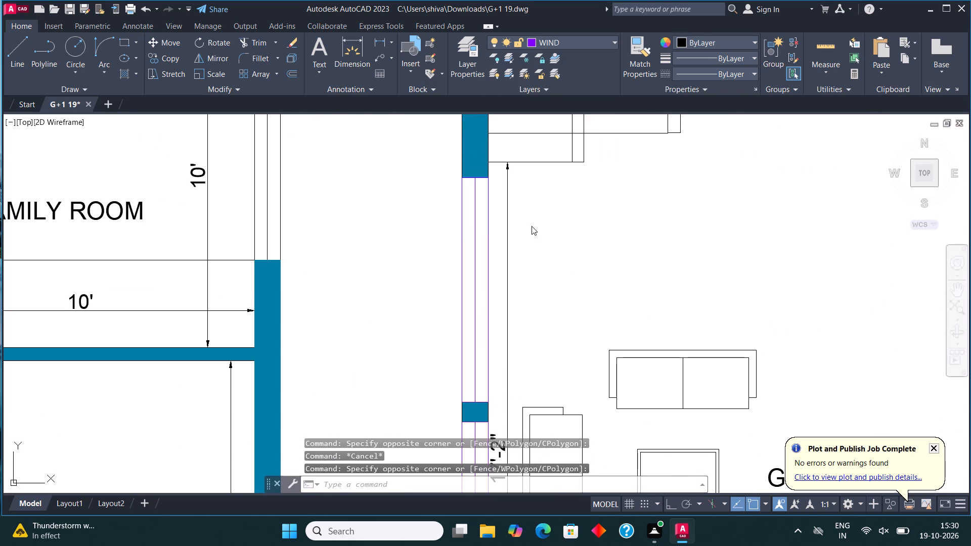
key("Escape")
Move the window beside the first floor staircase to the WIND layer.
scroll(474, 407, "down", 3)
scroll(480, 313, "up", 3)
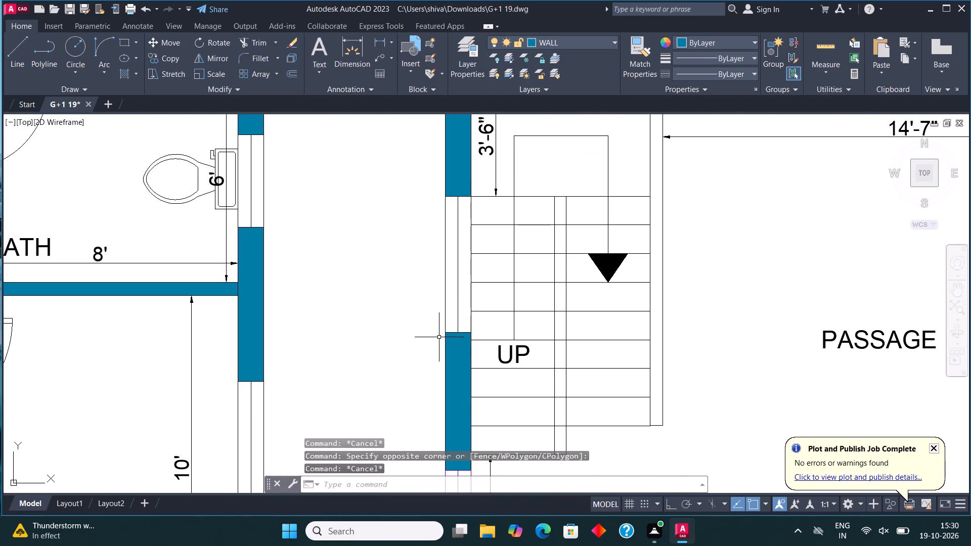
left_click(438, 337)
left_click(483, 182)
left_click(573, 35)
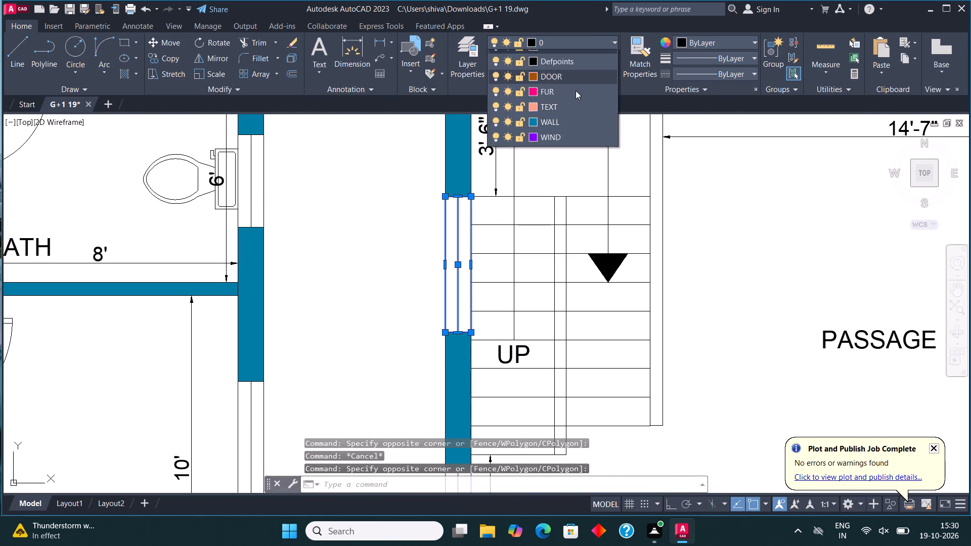
left_click(575, 147)
key("Escape")
Move the window in the first floor master bedroom's left outer wall to the WIND layer.
scroll(504, 376, "down", 3)
scroll(500, 286, "up", 2)
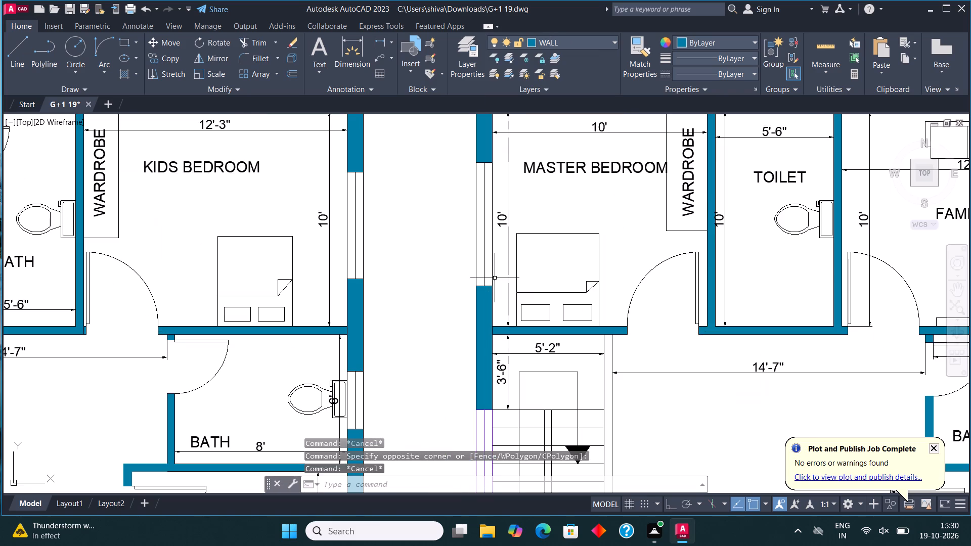
scroll(488, 262, "up", 1)
middle_click_drag(488, 262, 472, 334)
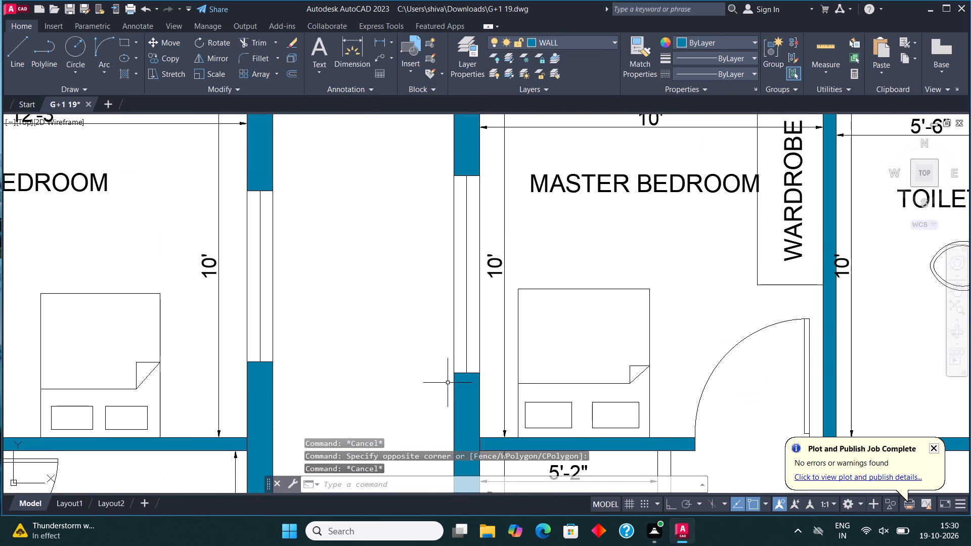
left_click(448, 383)
left_click(485, 170)
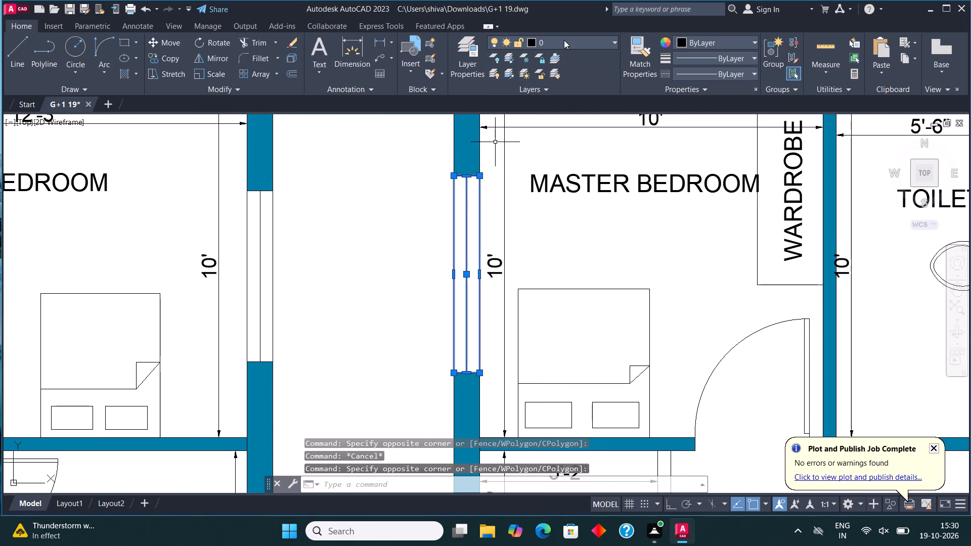
left_click(564, 40)
left_click(566, 148)
key("Escape")
scroll(471, 334, "down", 2)
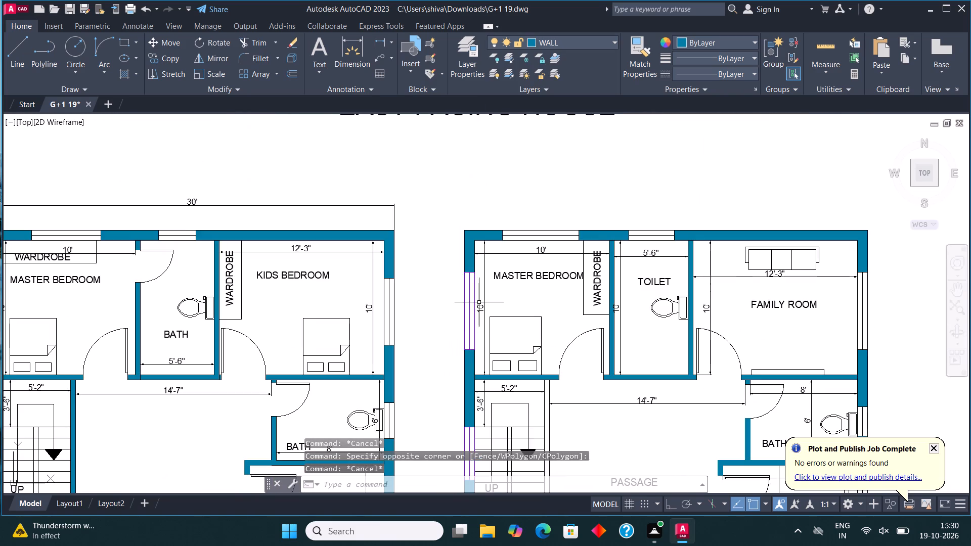
key("Escape")
Move the window in the first floor master bedroom's upper outer wall to the WIND layer.
scroll(511, 198, "up", 2)
left_click(477, 312)
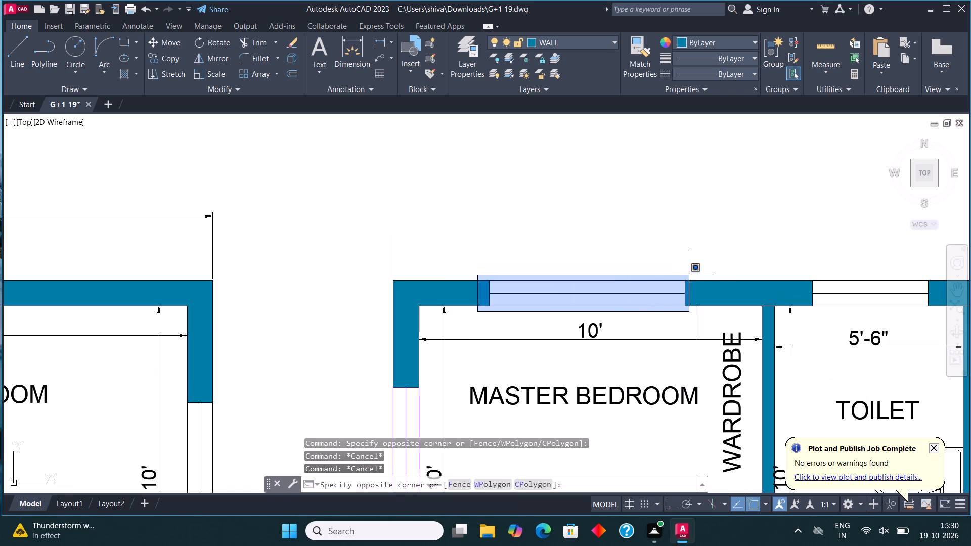
left_click(687, 270)
left_click(569, 42)
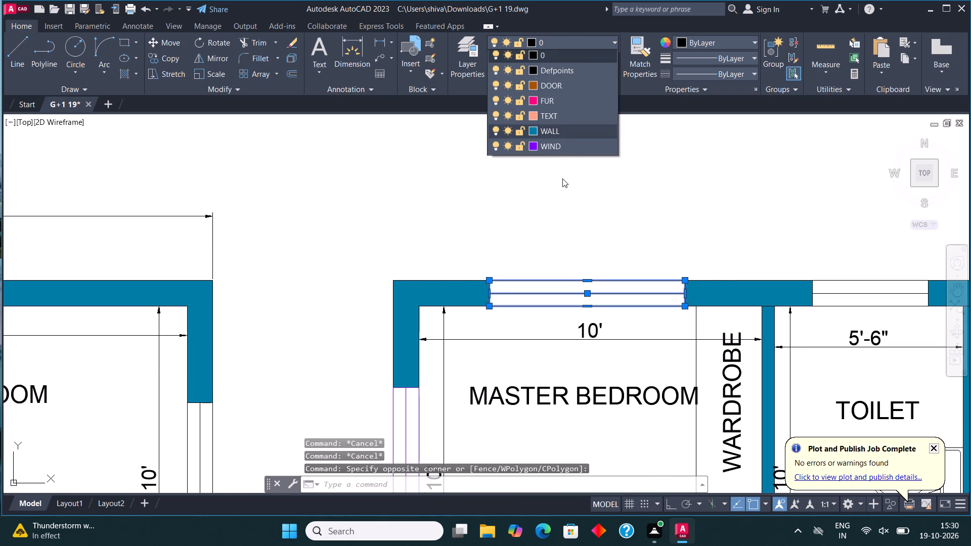
left_click(575, 146)
key("Escape")
Move the window in the first floor toilet's outer wall to the WIND layer.
scroll(418, 300, "down", 2)
scroll(546, 294, "up", 1)
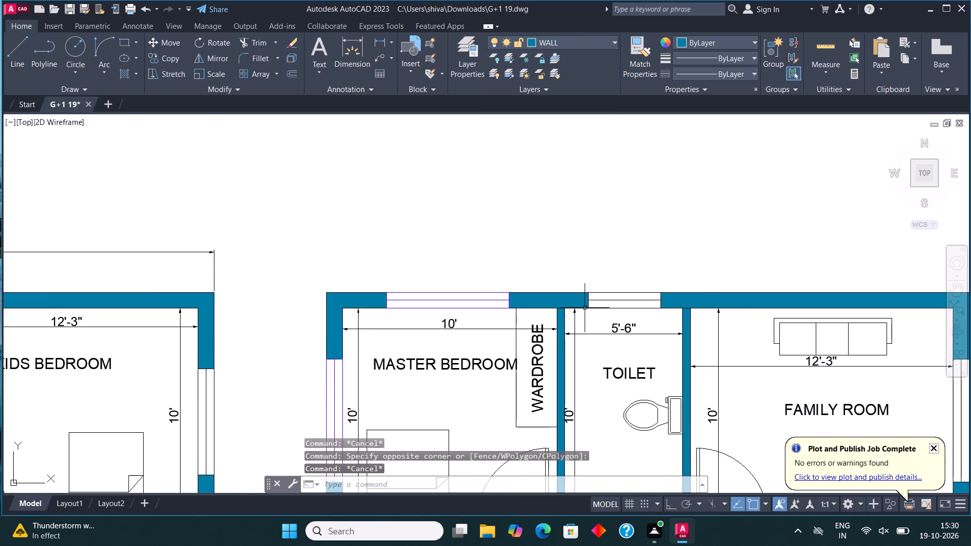
scroll(588, 311, "up", 1)
left_click(573, 313)
left_click(732, 257)
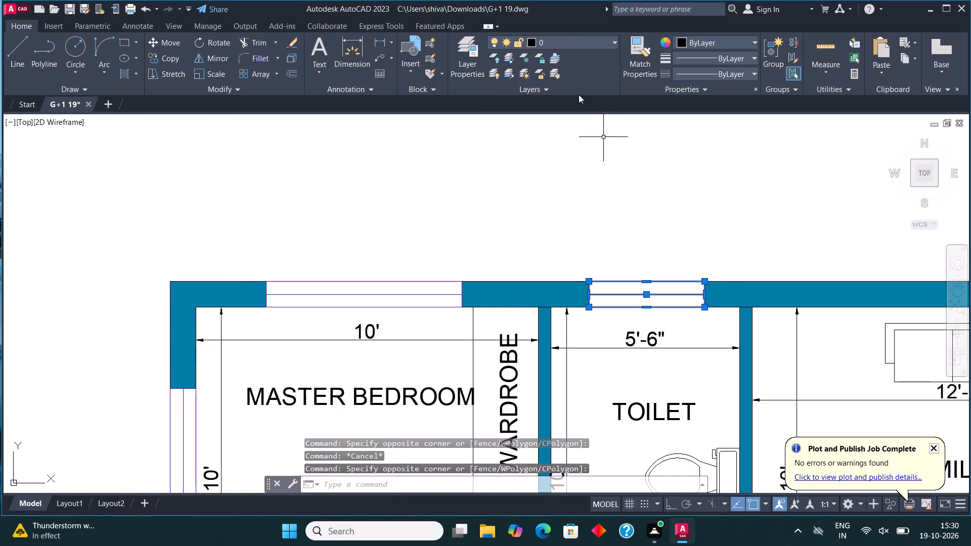
left_click(570, 32)
left_click(570, 45)
left_click(562, 148)
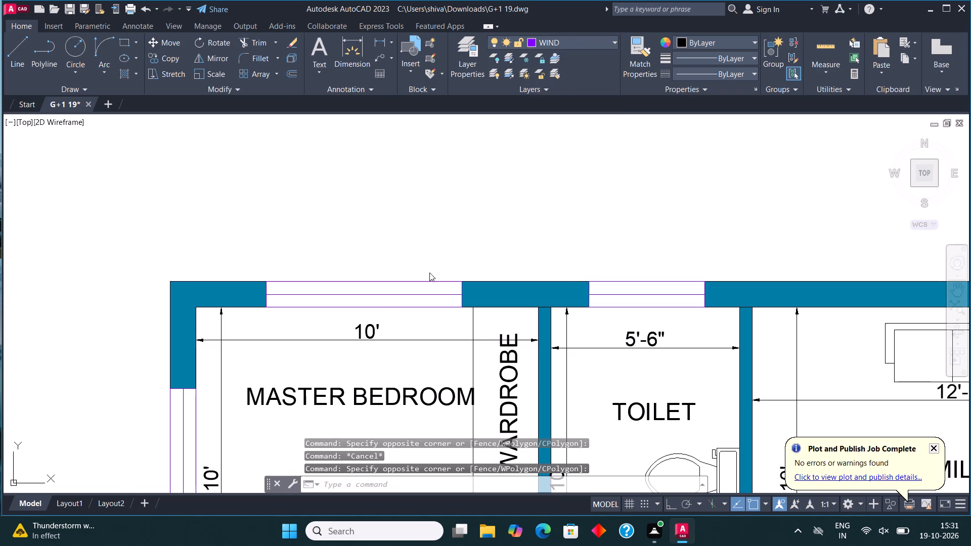
key("Escape")
Move the window in the first floor family room's right outer wall to the WIND layer.
scroll(350, 344, "down", 2)
scroll(493, 274, "down", 1)
scroll(622, 369, "up", 2)
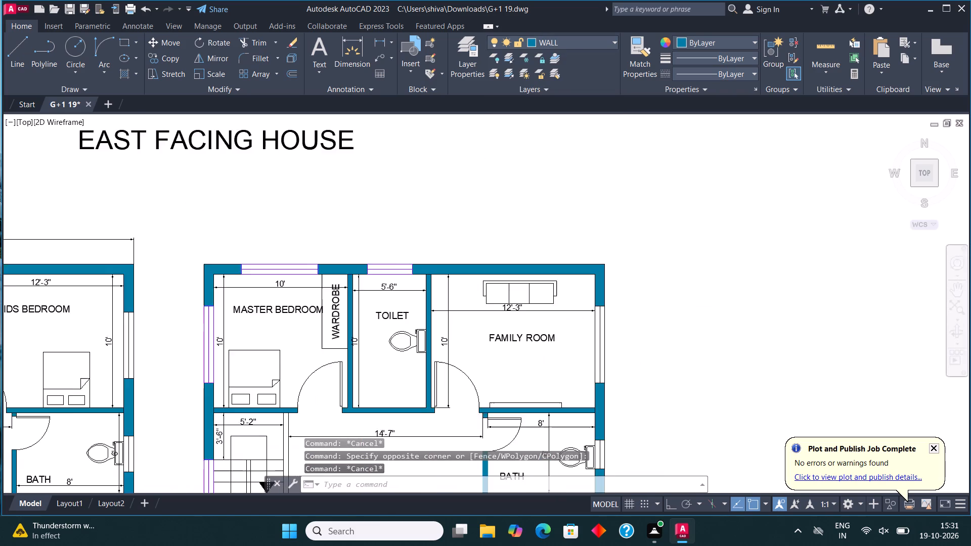
left_click(573, 407)
left_click(604, 267)
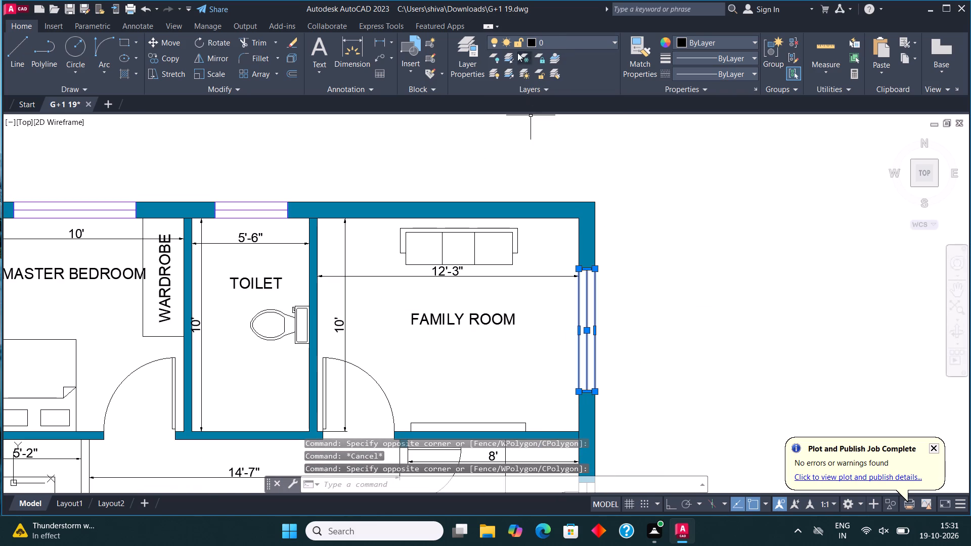
left_click(563, 38)
left_click(571, 148)
key("Escape")
Move the window behind the WC in the first floor bath to the WIND layer.
scroll(487, 258, "down", 1)
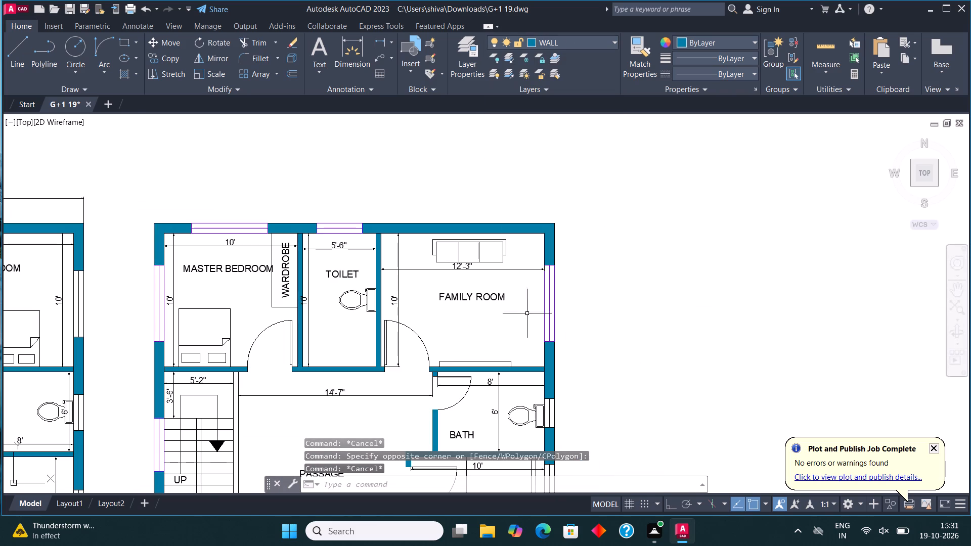
middle_click_drag(549, 379, 524, 264)
scroll(526, 304, "up", 3)
left_click(487, 352)
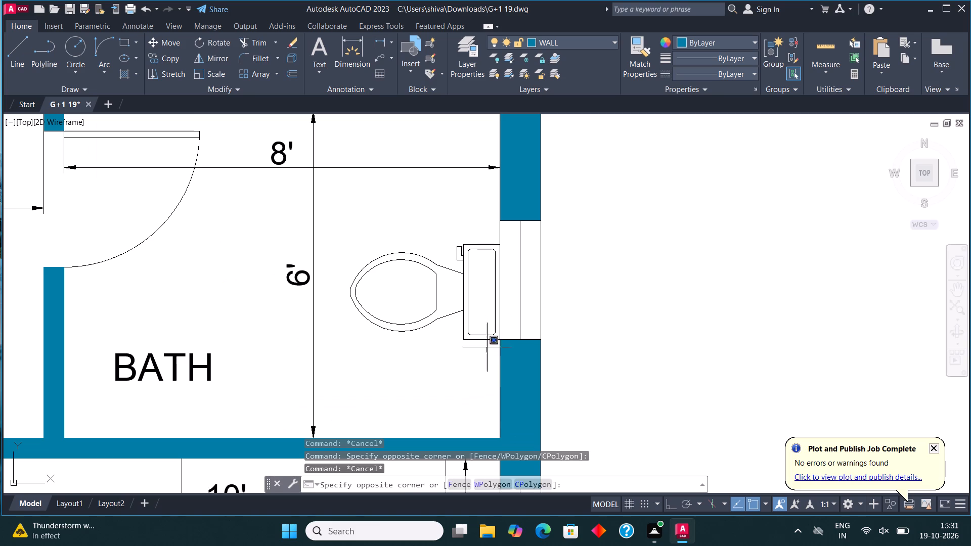
left_click(560, 207)
left_click(565, 41)
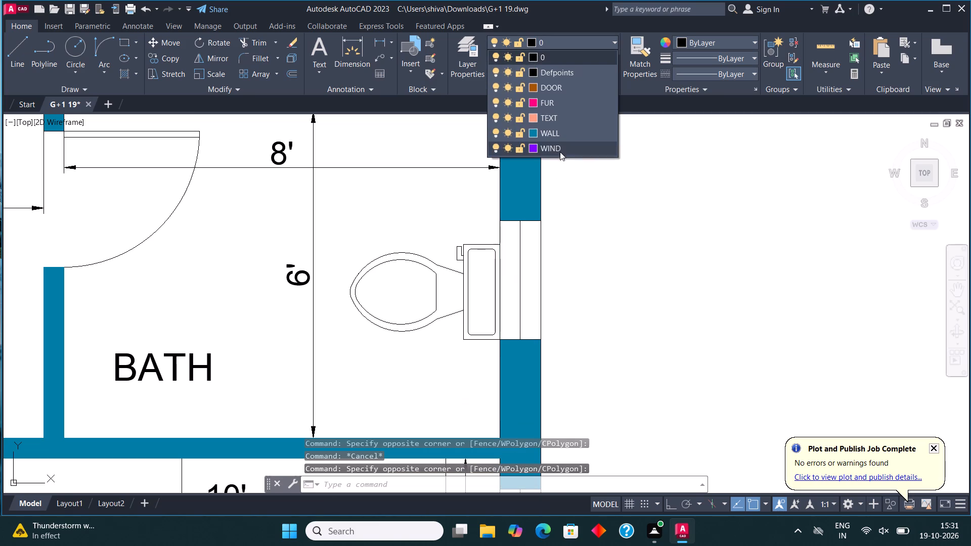
left_click(560, 148)
key("Escape")
Move the window in the first floor study room's outer wall to the WIND layer.
scroll(432, 286, "down", 2)
middle_click_drag(458, 378, 468, 266)
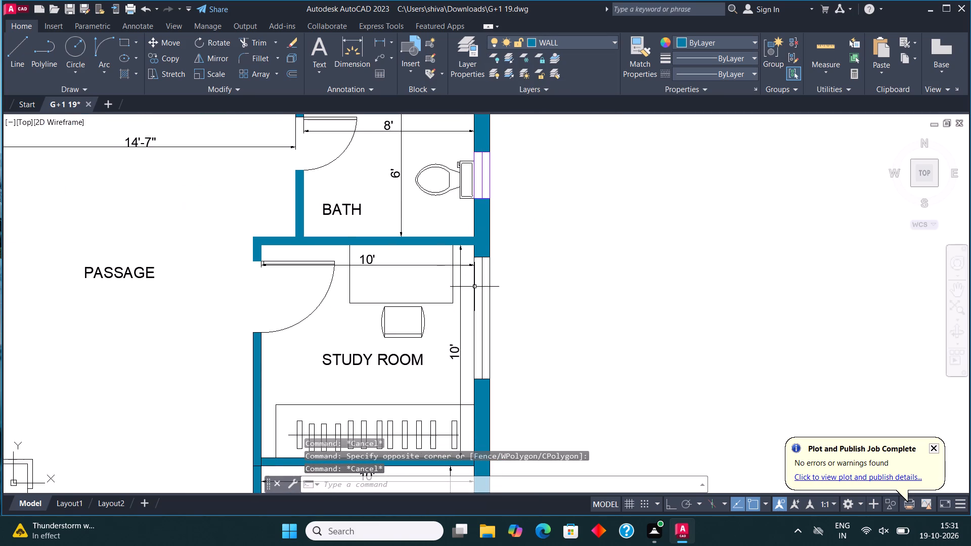
left_click(469, 386)
left_click(499, 252)
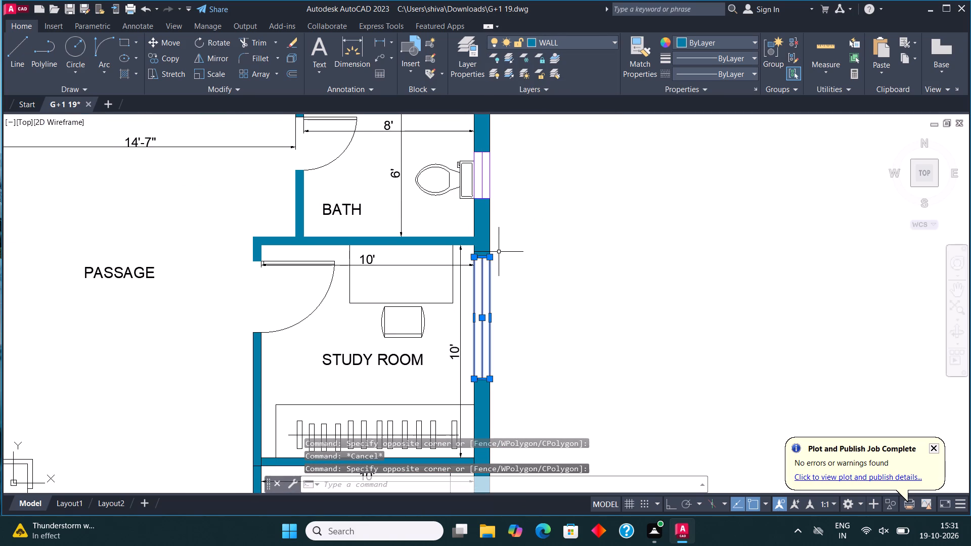
left_click(586, 41)
left_click(575, 151)
key("Escape")
Move the window in the ground floor family room's outer wall to the WIND layer.
scroll(486, 230, "down", 2)
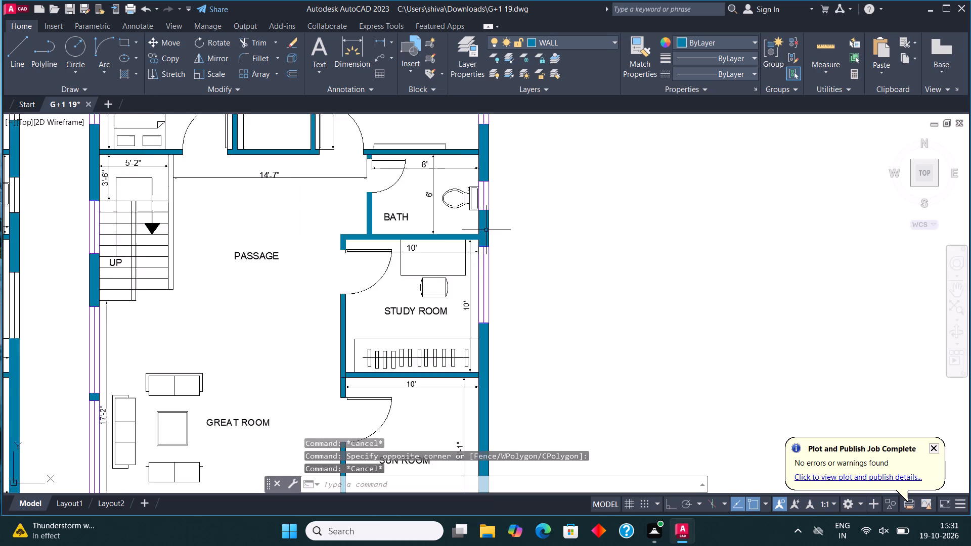
scroll(486, 231, "down", 1)
scroll(485, 299, "up", 2)
scroll(496, 334, "down", 1)
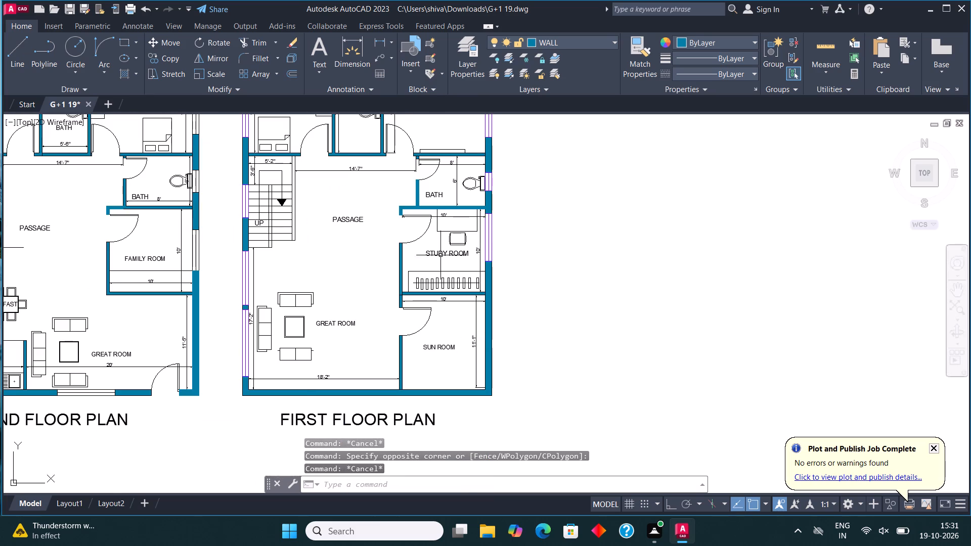
middle_click_drag(465, 268, 735, 314)
scroll(483, 307, "up", 3)
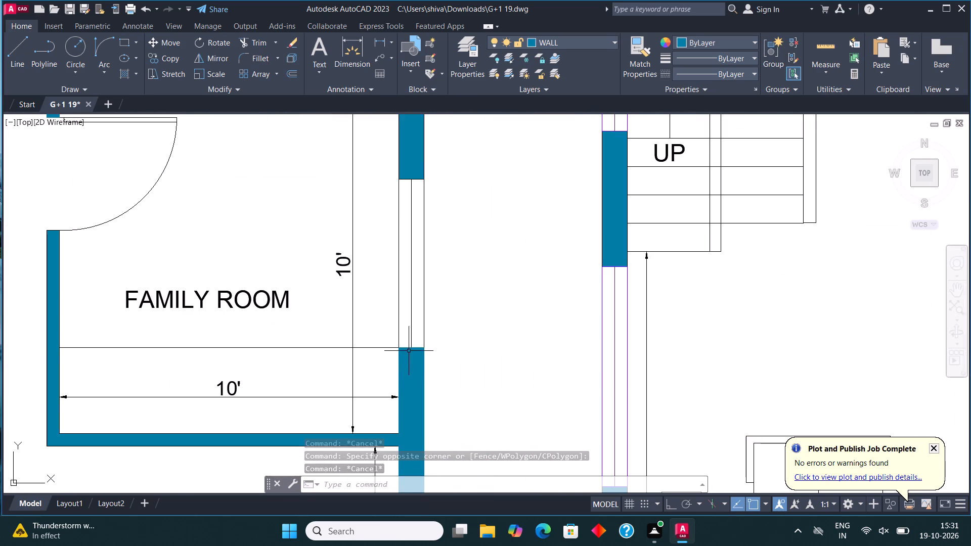
left_click(389, 361)
left_click(444, 159)
left_click(585, 36)
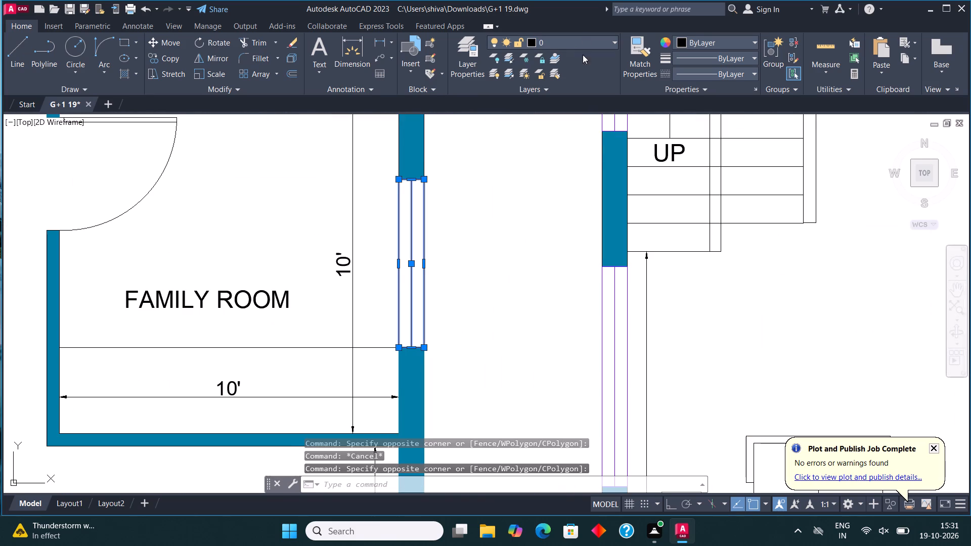
left_click(560, 149)
key("Escape")
Move the window in the ground floor great room's lower outer wall to the WIND layer.
scroll(474, 317, "down", 2)
middle_click_drag(472, 311, 491, 172)
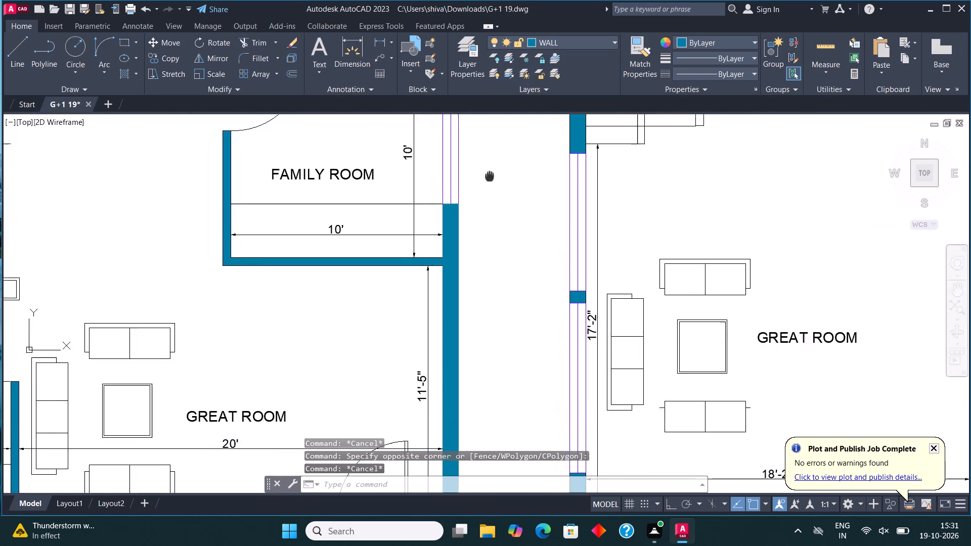
middle_click_drag(491, 172, 492, 171)
scroll(492, 171, "down", 3)
scroll(412, 244, "up", 4)
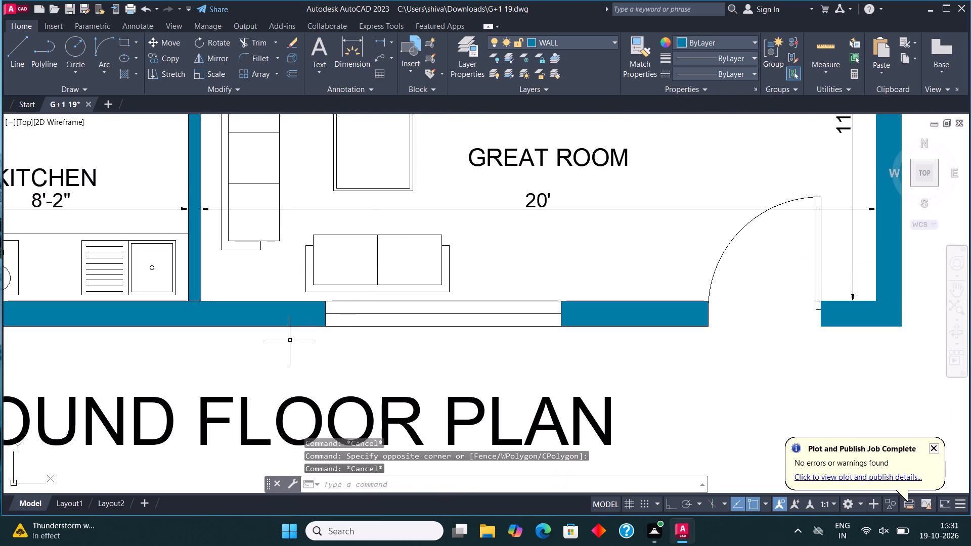
left_click(315, 339)
left_click(589, 298)
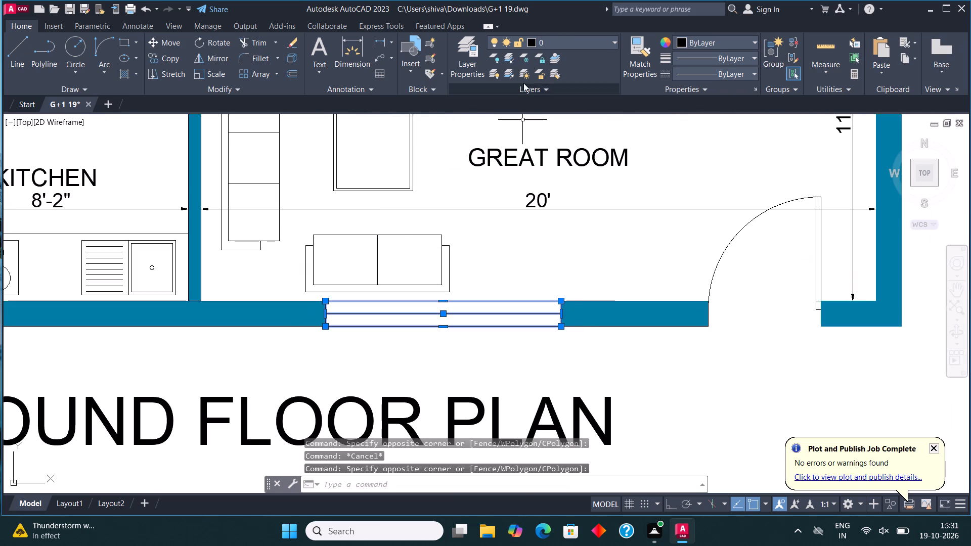
left_click(565, 38)
left_click(560, 146)
key("Escape")
Move the window in the ground floor kitchen's left outer wall to the WIND layer.
scroll(531, 288, "down", 3)
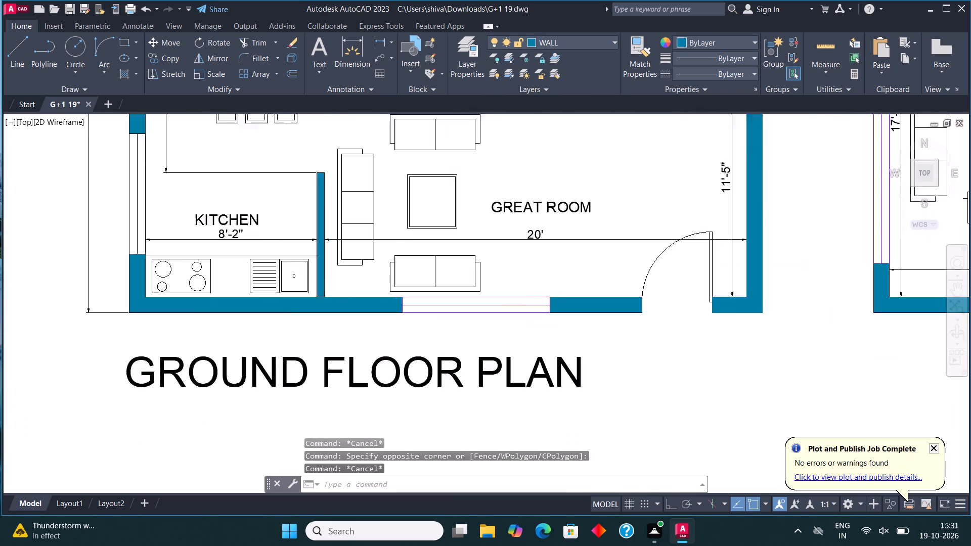
scroll(246, 199, "up", 2)
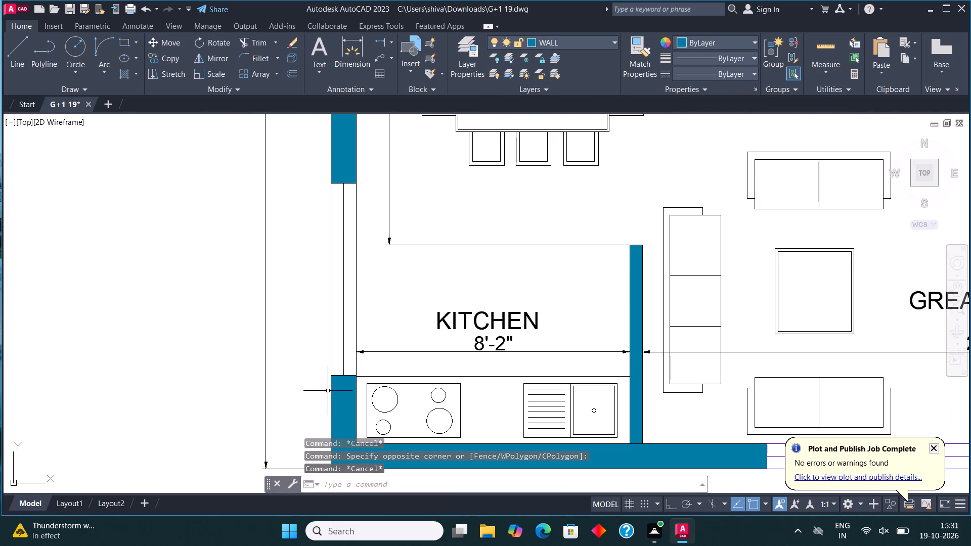
left_click(326, 381)
left_click(365, 173)
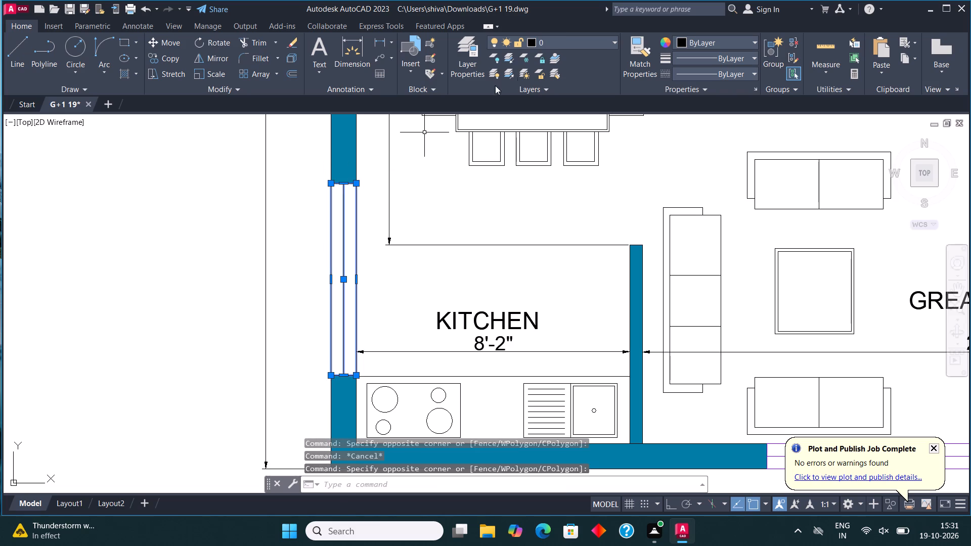
left_click(569, 36)
left_click(570, 148)
key("Escape")
Move the window in the ground floor left outer wall beside the breakfast area to the WIND layer.
scroll(406, 443, "down", 2)
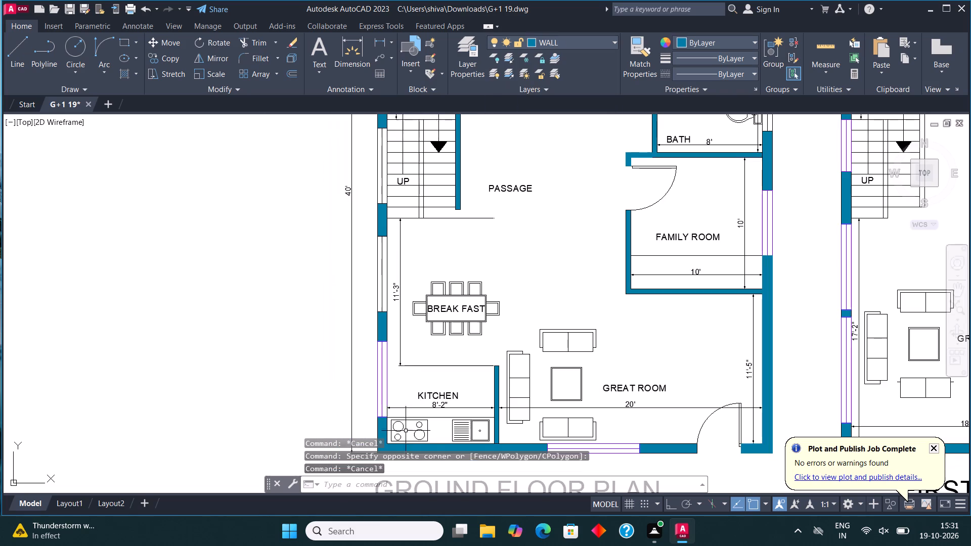
scroll(361, 287, "up", 2)
left_click(392, 356)
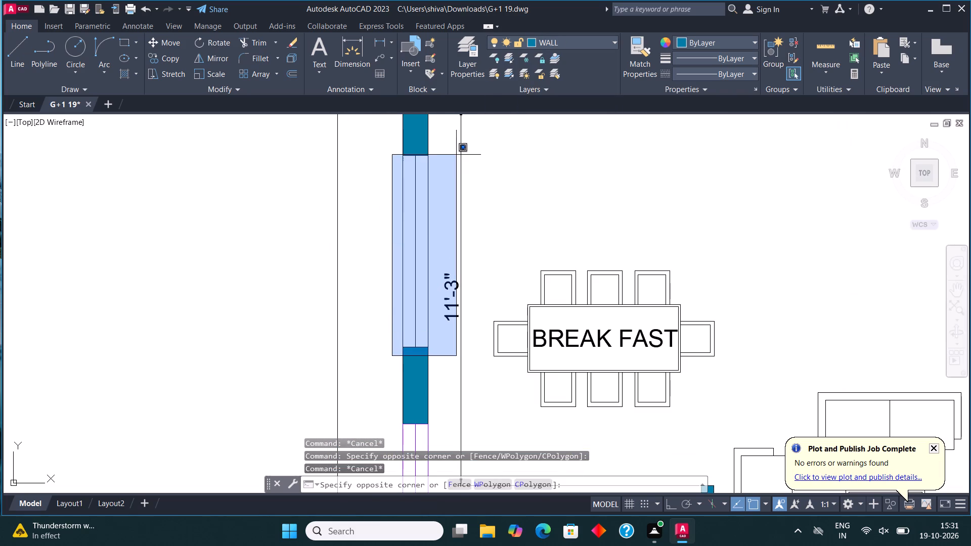
left_click(440, 144)
left_click(593, 41)
left_click(585, 150)
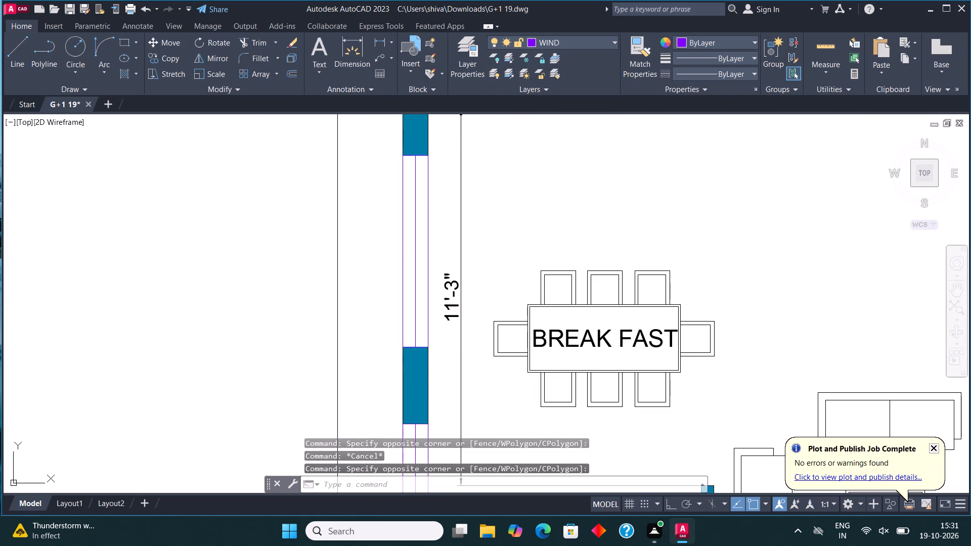
key("Escape")
Move the window in the ground floor staircase's left outer wall to the WIND layer.
scroll(476, 398, "down", 4)
scroll(474, 305, "up", 2)
scroll(472, 377, "up", 3)
middle_click_drag(460, 349, 441, 271)
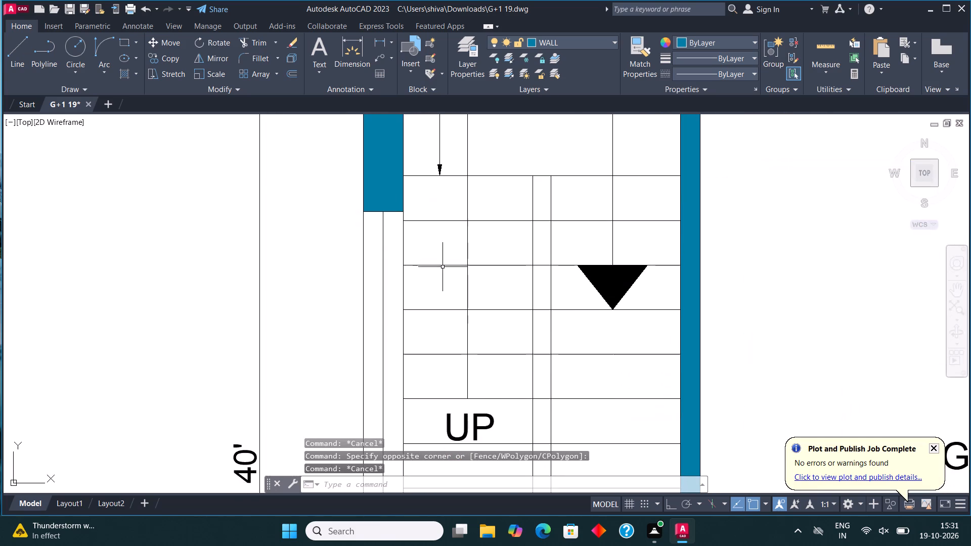
scroll(431, 315, "down", 2)
scroll(419, 363, "up", 1)
left_click_drag(392, 423, 397, 417)
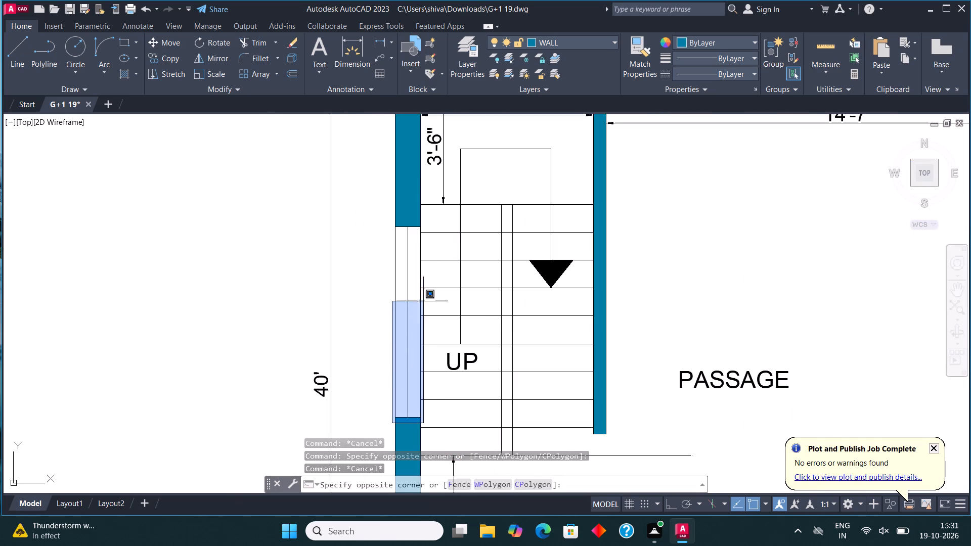
left_click(428, 220)
left_click(589, 33)
left_click(589, 41)
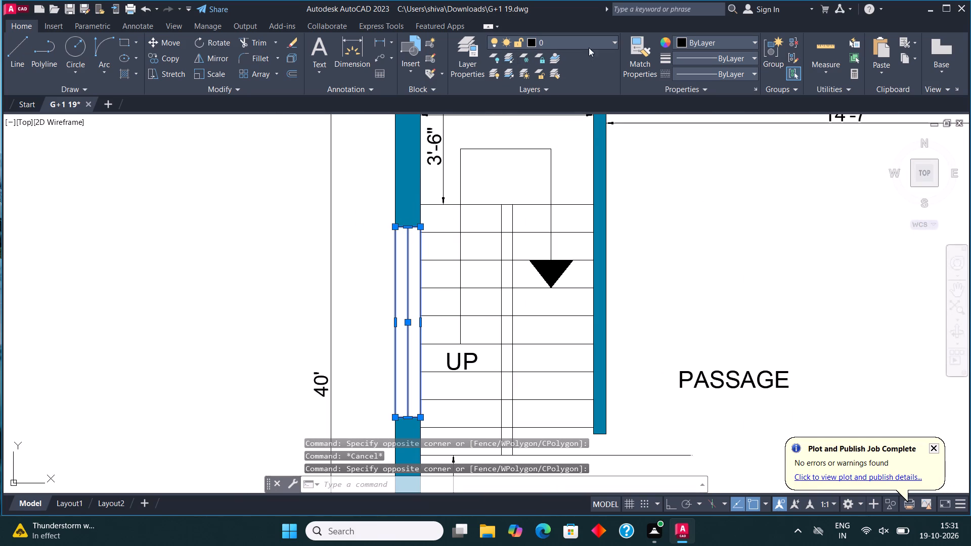
left_click(584, 148)
key("Escape")
Move the window in the ground floor master bedroom's upper outer wall to the WIND layer.
scroll(447, 353, "down", 2)
scroll(516, 266, "down", 2)
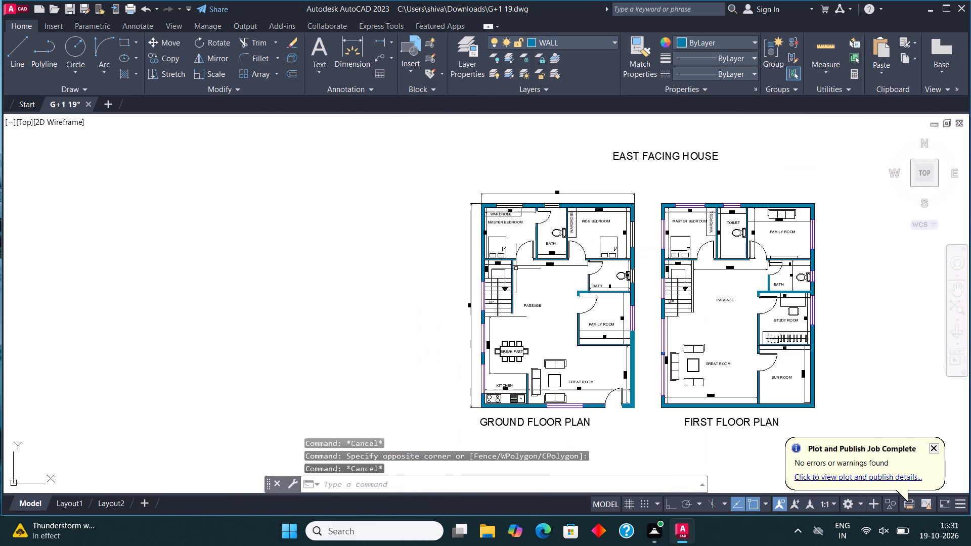
scroll(520, 194, "up", 4)
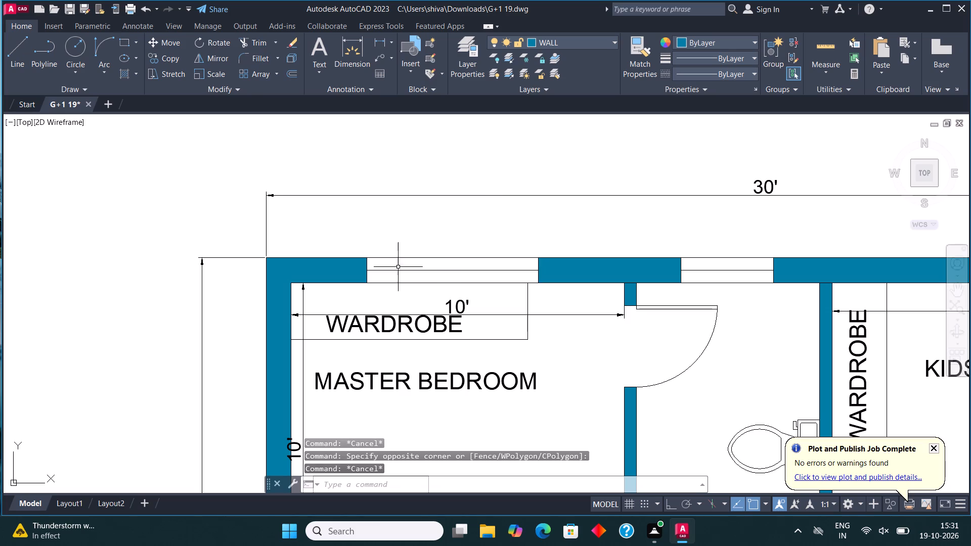
left_click(359, 284)
key("Escape")
left_click_drag(361, 296, 360, 291)
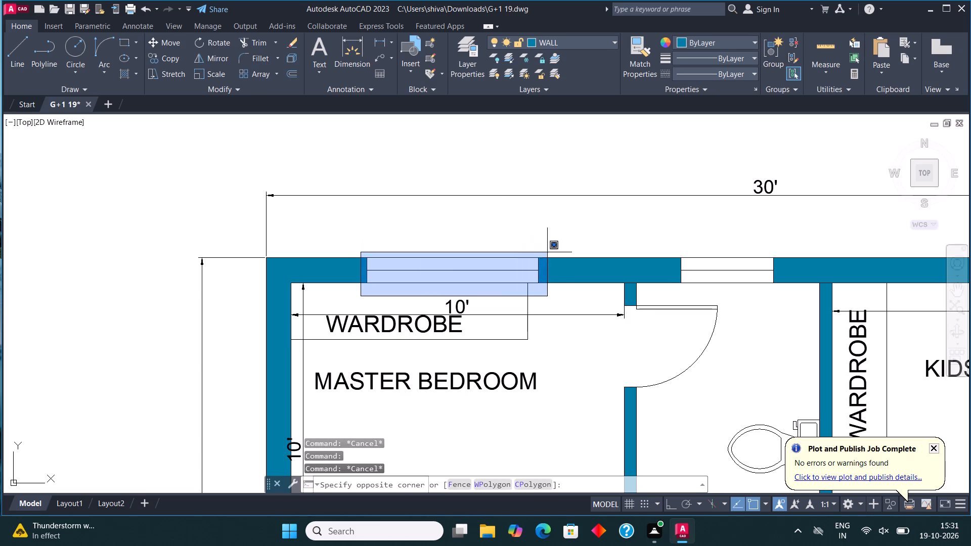
left_click(552, 254)
left_click(564, 41)
left_click(568, 153)
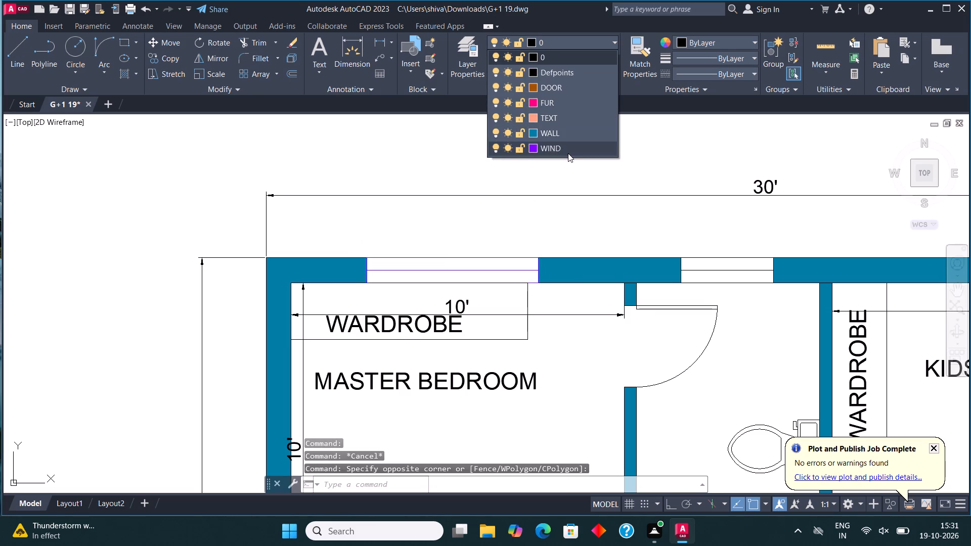
Move the window in the upper outer wall of the ground floor bath beside the master bedroom to the WIND layer.
scroll(376, 254, "down", 2)
scroll(549, 258, "up", 2)
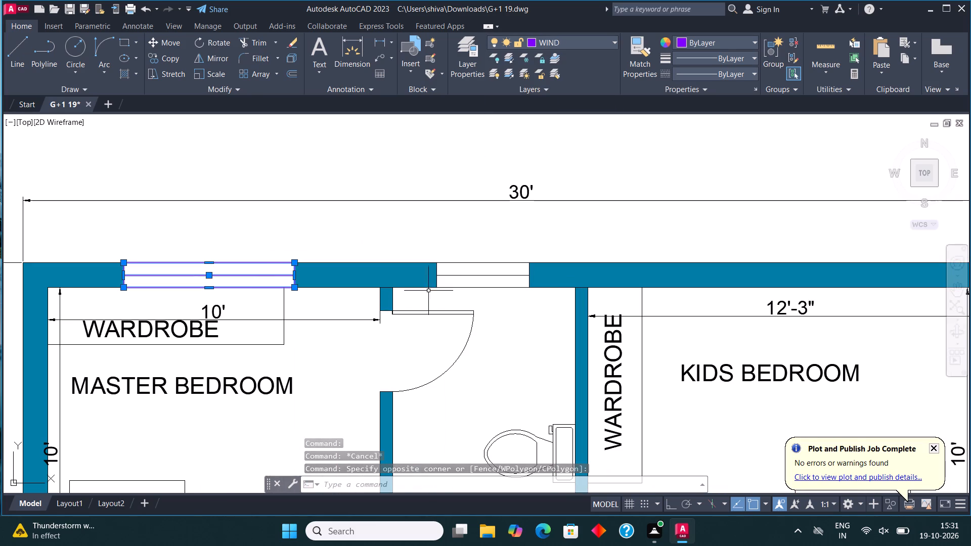
left_click(427, 290)
left_click(549, 246)
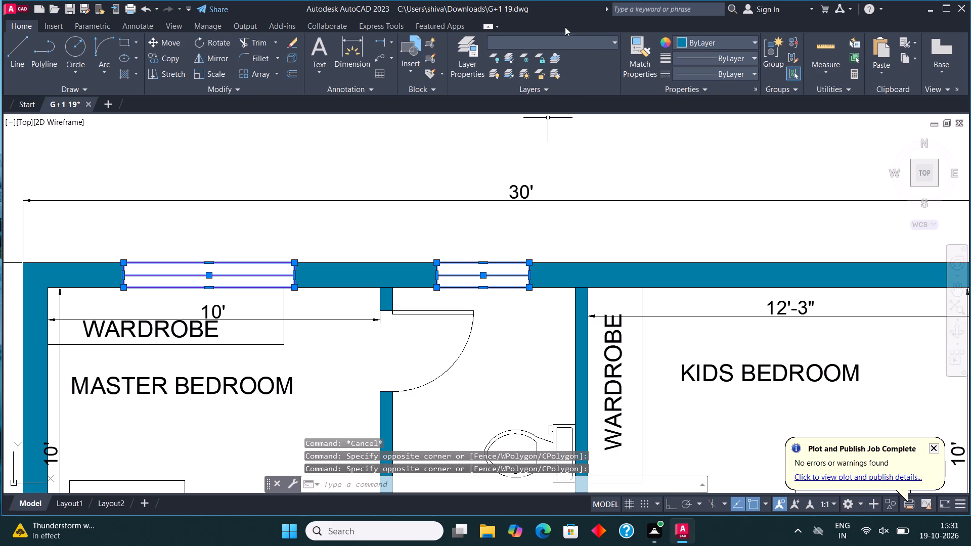
left_click(570, 38)
left_click(578, 148)
scroll(385, 292, "down", 2)
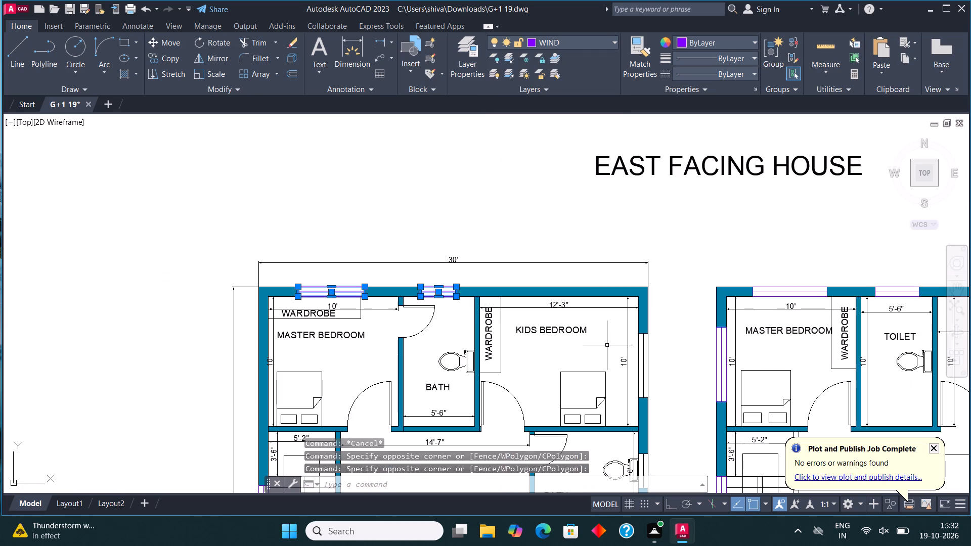
key("grave")
middle_click_drag(665, 396, 591, 311)
key("Escape")
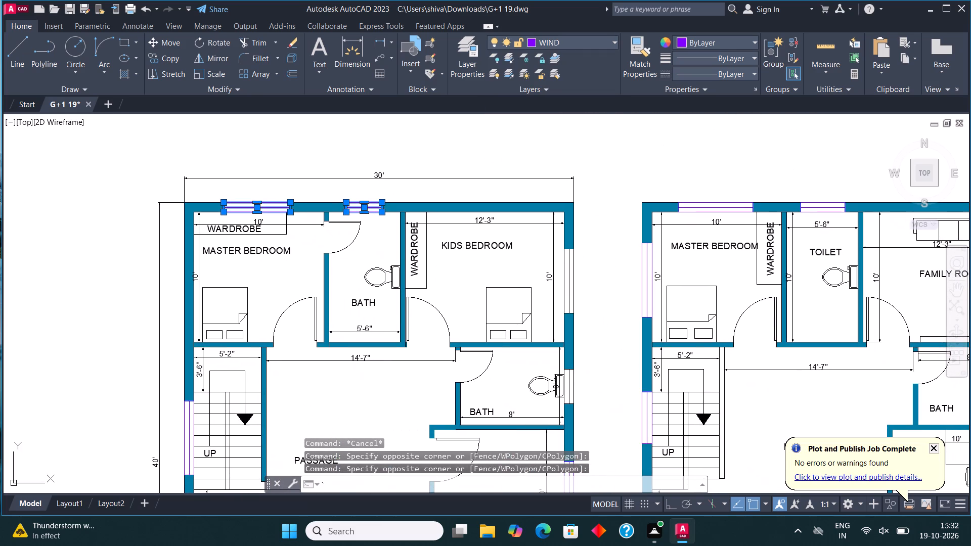
Move the window in the ground floor kids bedroom's right outer wall to the WIND layer.
scroll(569, 313, "up", 3)
left_click_drag(544, 327, 539, 321)
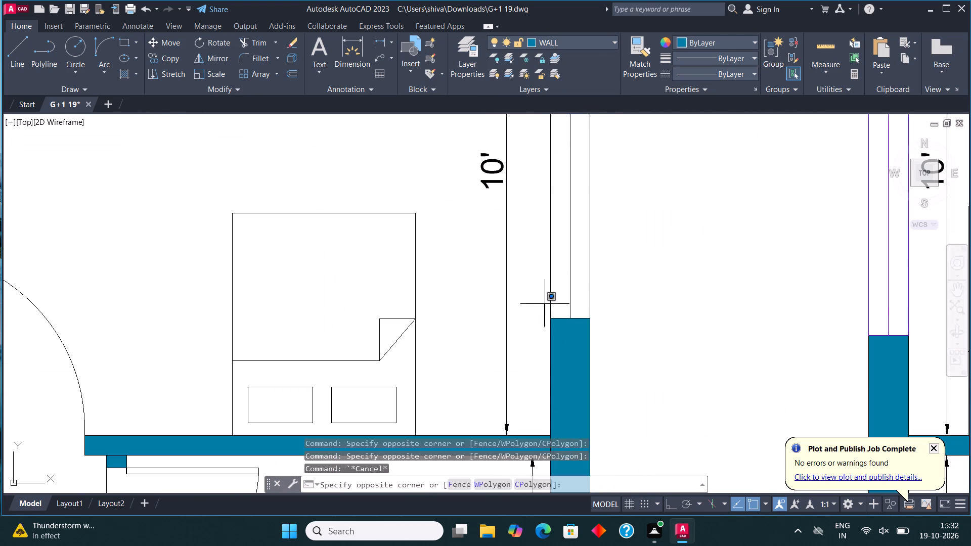
scroll(547, 302, "down", 1)
left_click(605, 140)
left_click(596, 39)
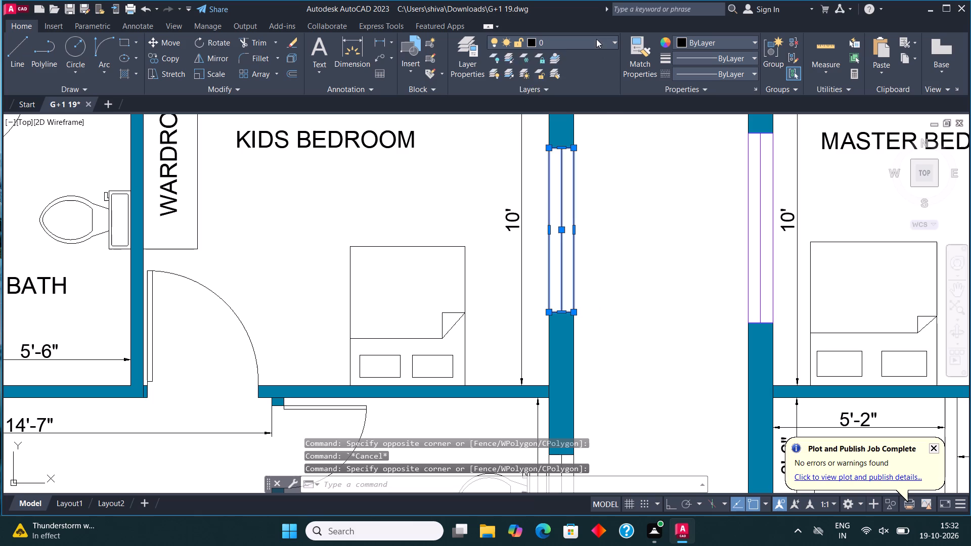
left_click(578, 155)
key("Escape")
Move the window in the right outer wall of the ground floor bath above the family room to the WIND layer.
scroll(555, 246, "down", 3)
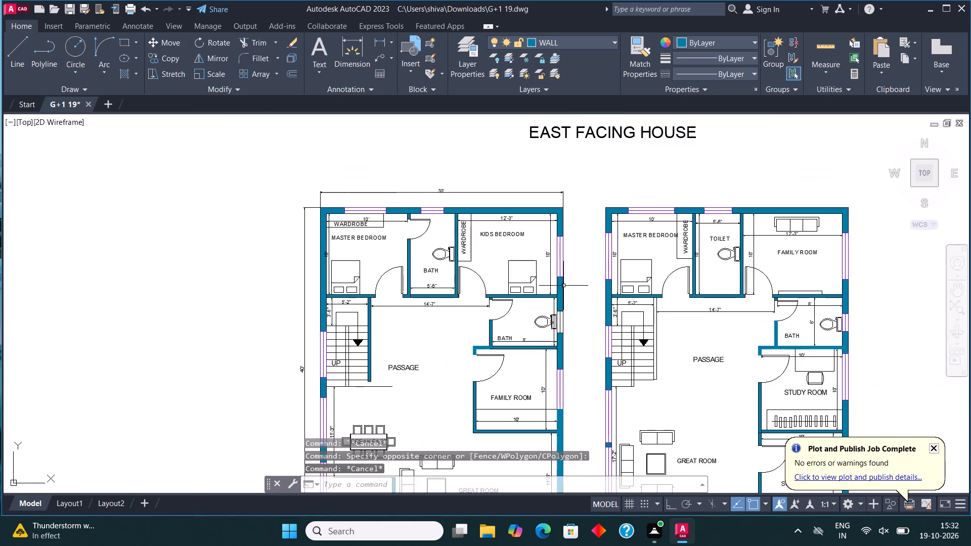
scroll(550, 350, "up", 4)
middle_click_drag(650, 220, 500, 432)
scroll(517, 388, "down", 1)
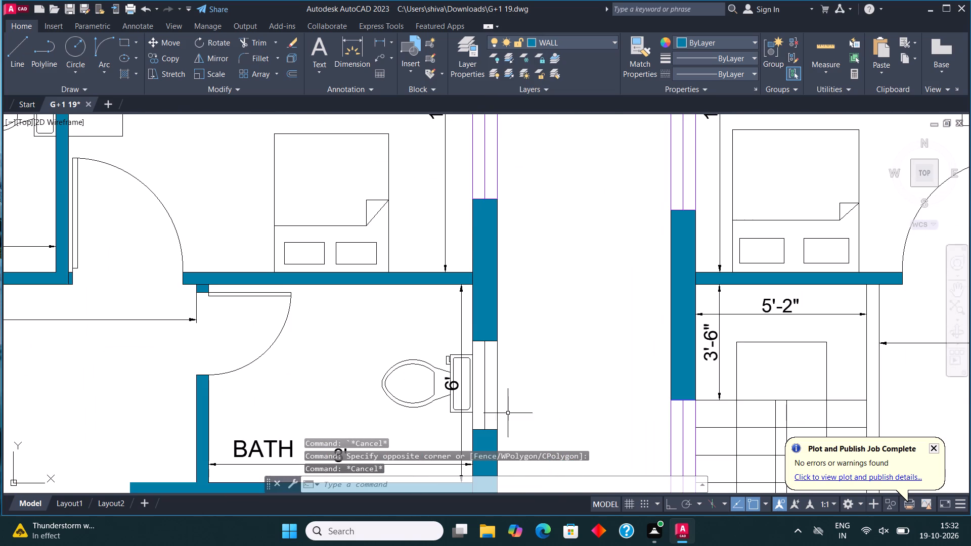
left_click(468, 443)
left_click(522, 325)
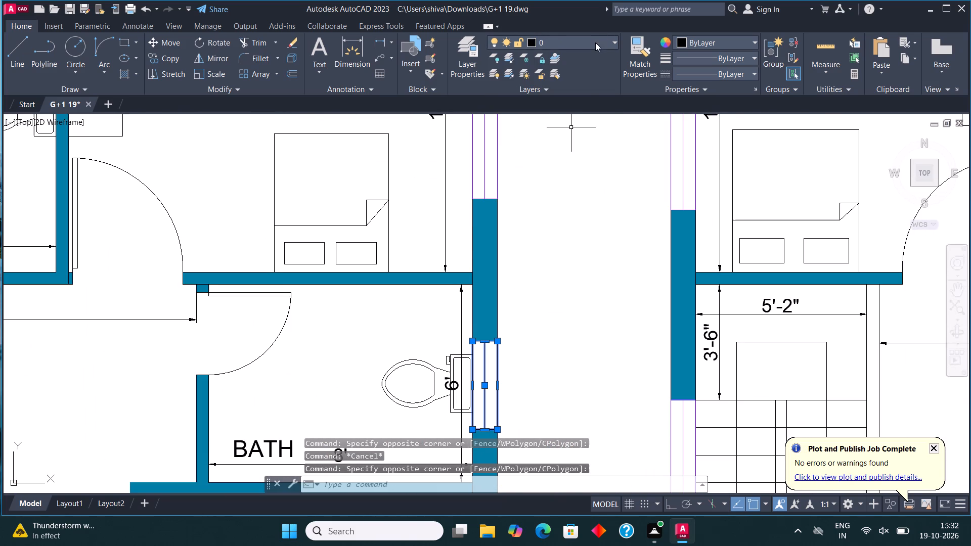
left_click(595, 42)
left_click(569, 151)
key("Escape")
Examine the outer walls of both floor plans for windows not yet on the WIND layer.
scroll(533, 223, "down", 3)
scroll(521, 364, "up", 3)
scroll(388, 471, "down", 1)
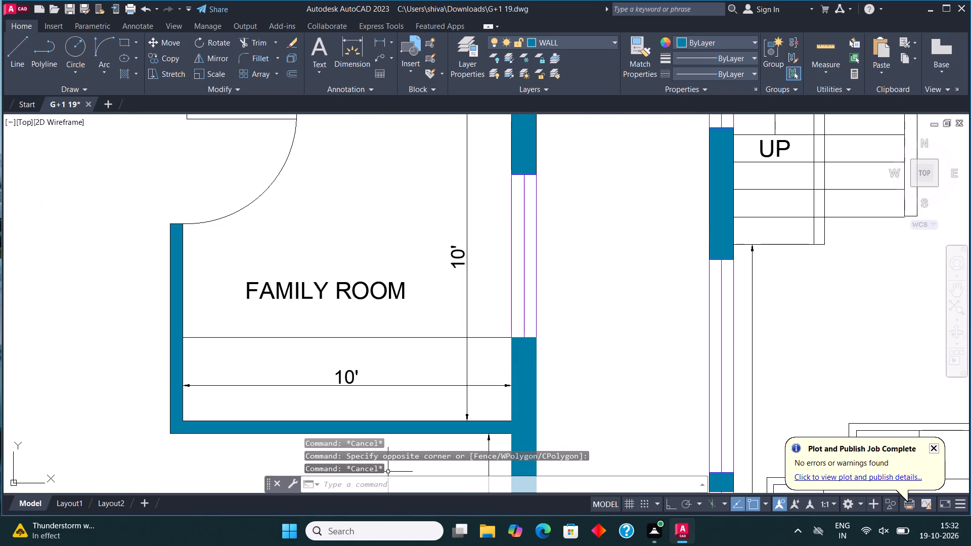
scroll(393, 471, "down", 1)
middle_click_drag(537, 279, 552, 204)
scroll(566, 285, "down", 1)
middle_click_drag(505, 389, 509, 388)
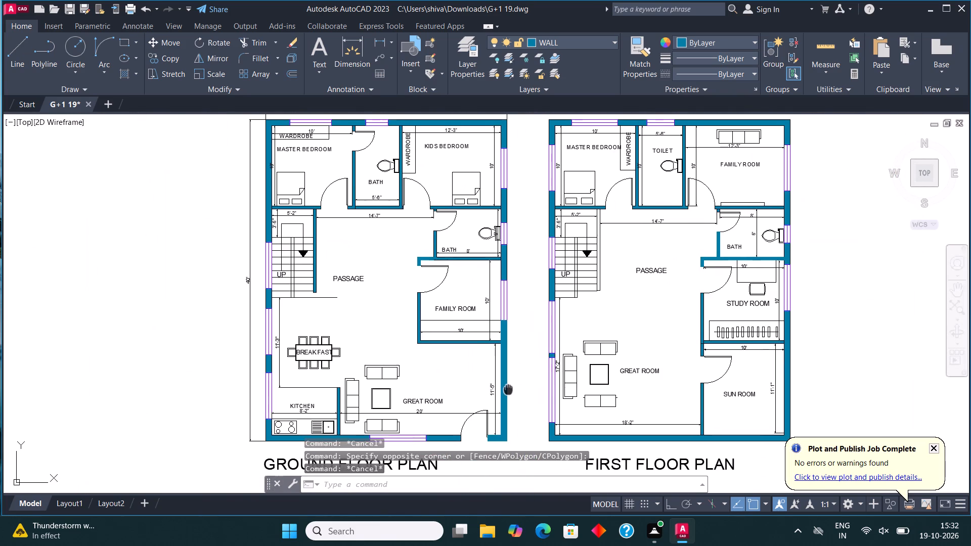
middle_click_drag(509, 388, 532, 443)
middle_click_drag(532, 314, 591, 355)
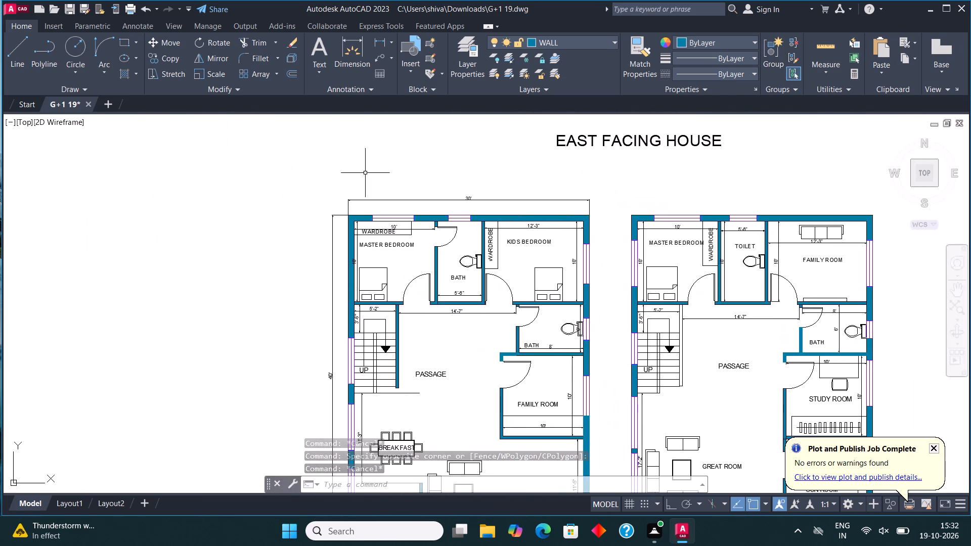
scroll(390, 287, "up", 3)
scroll(389, 331, "down", 1)
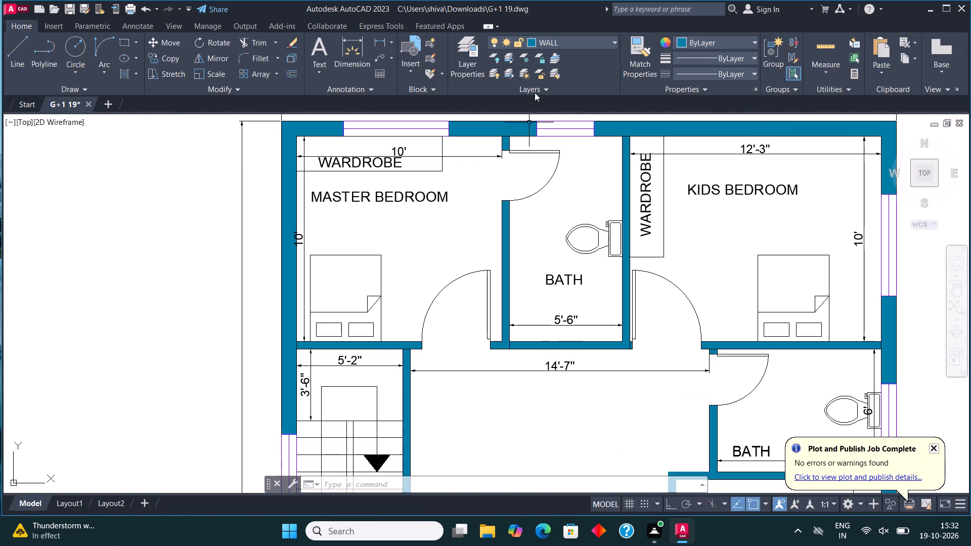
Create a new layer named HATCH with colour 210.
left_click(578, 50)
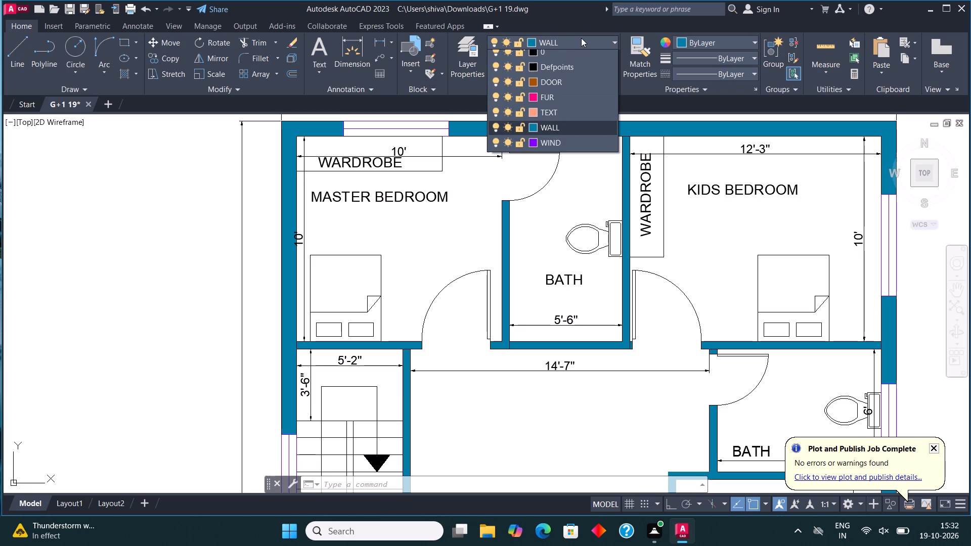
left_click(467, 52)
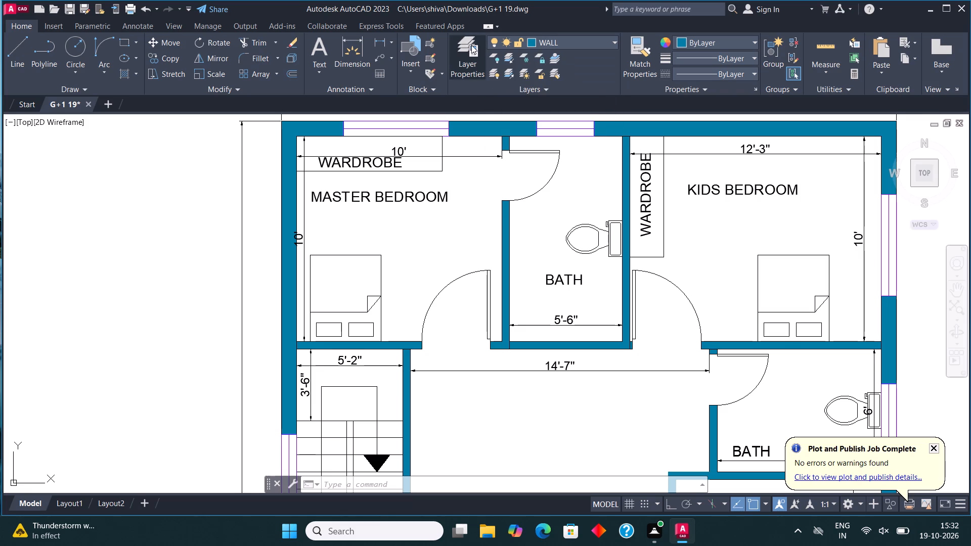
left_click(471, 45)
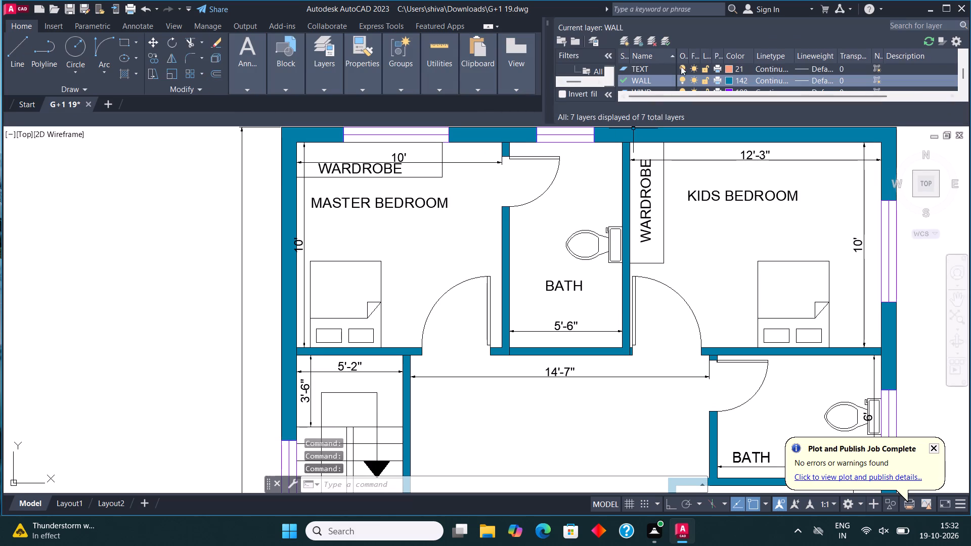
left_click(625, 41)
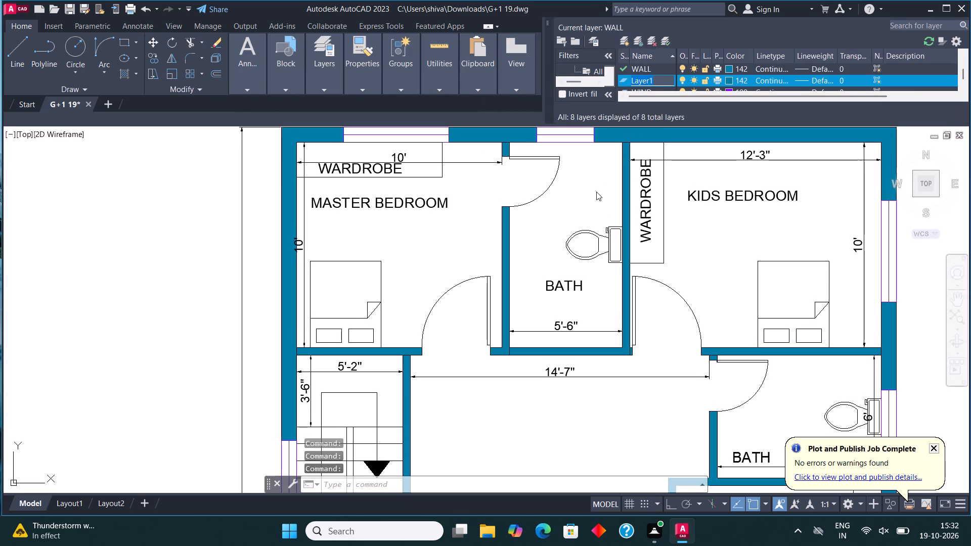
type("HATCH")
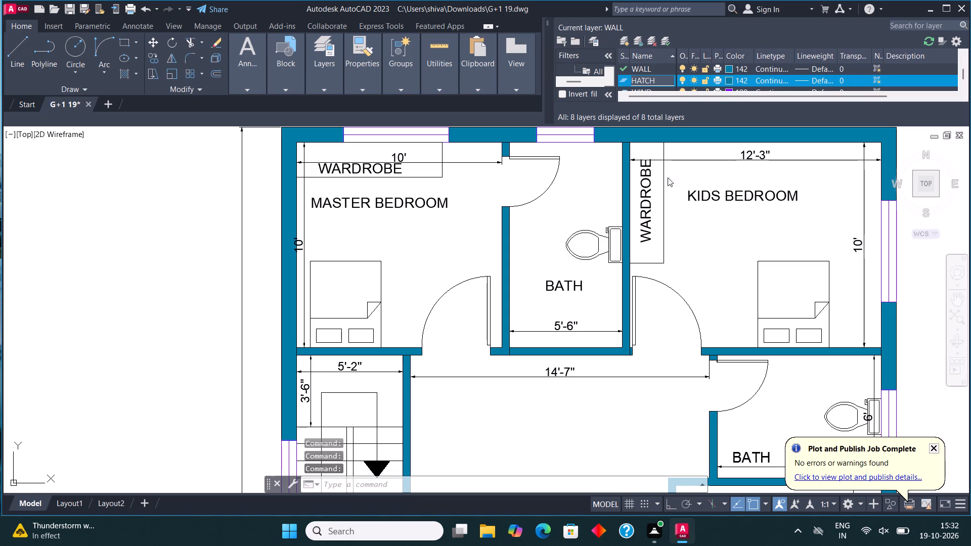
left_click(726, 83)
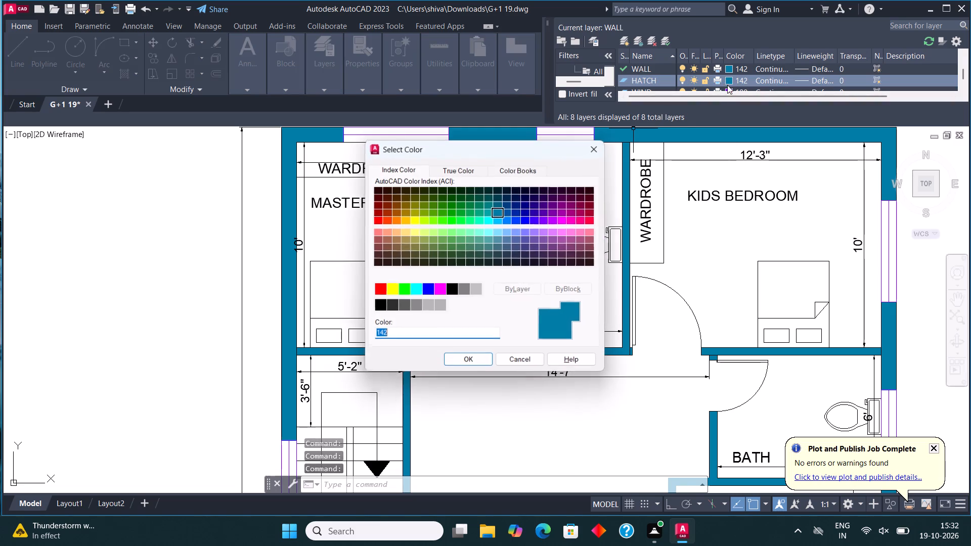
left_click(563, 221)
left_click(479, 366)
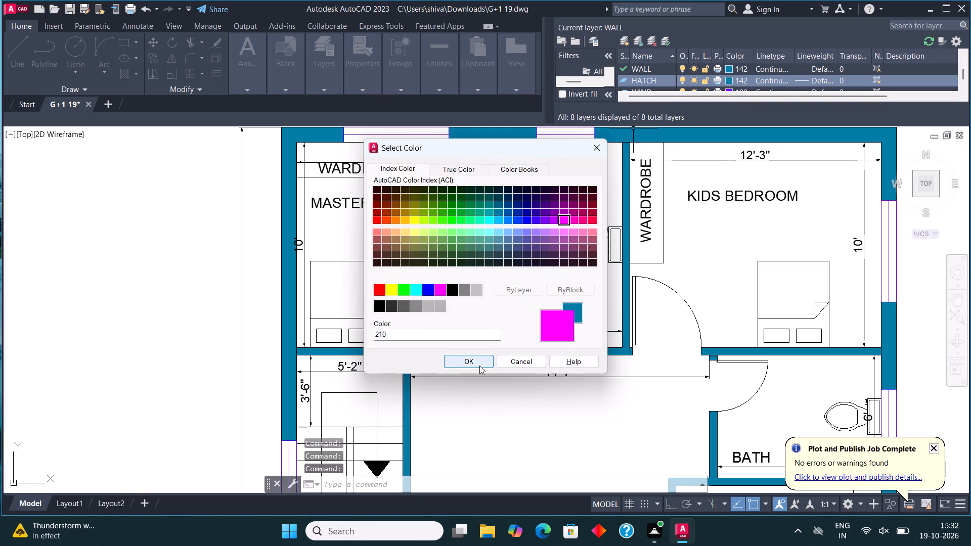
left_click(546, 21)
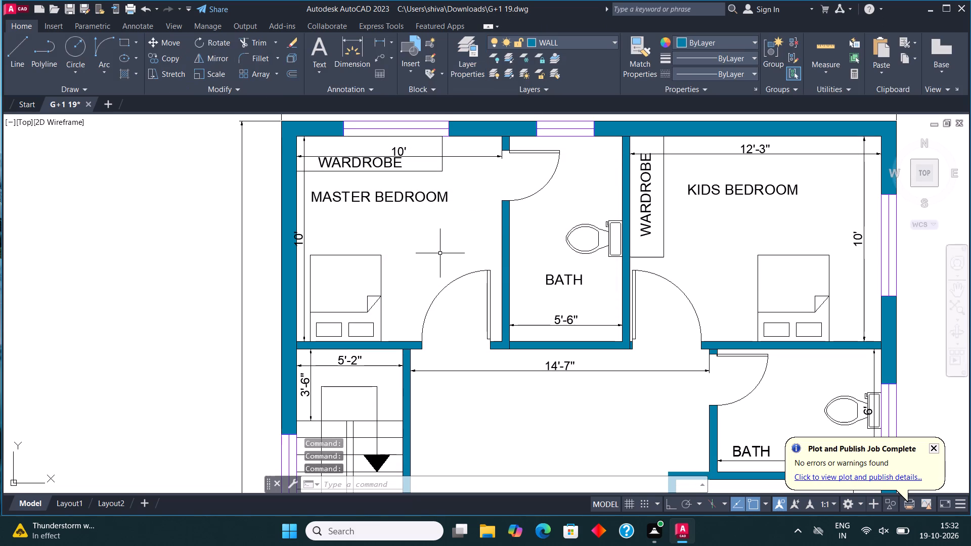
Make HATCH the current layer and solid-hatch the master bedroom wardrobes on the ground and first floor plans.
left_click(598, 40)
left_click(580, 114)
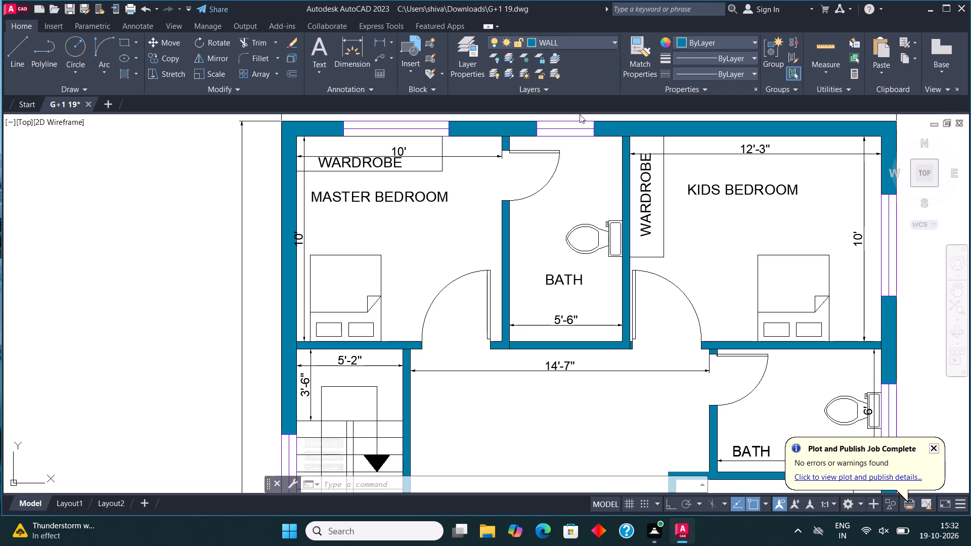
key("h")
key("Return")
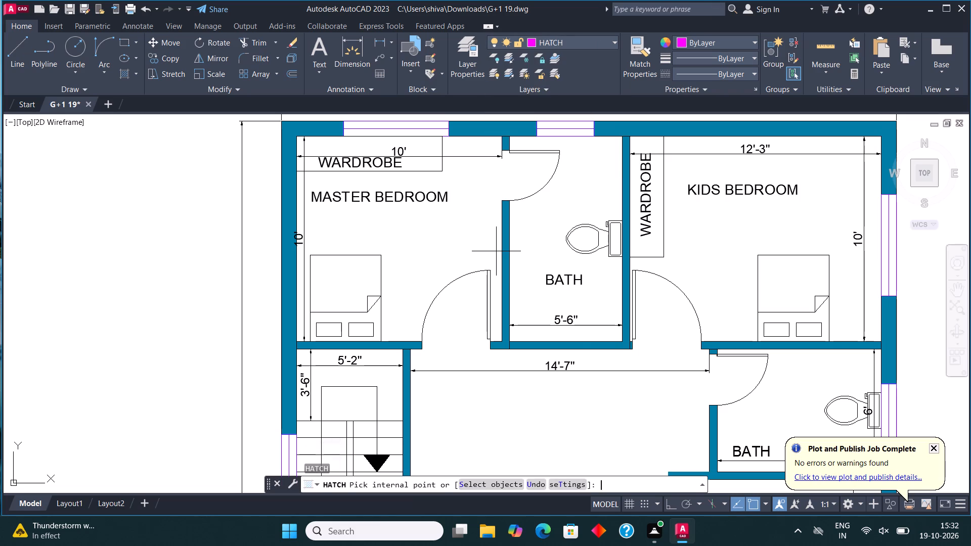
left_click(419, 148)
scroll(429, 203, "down", 3)
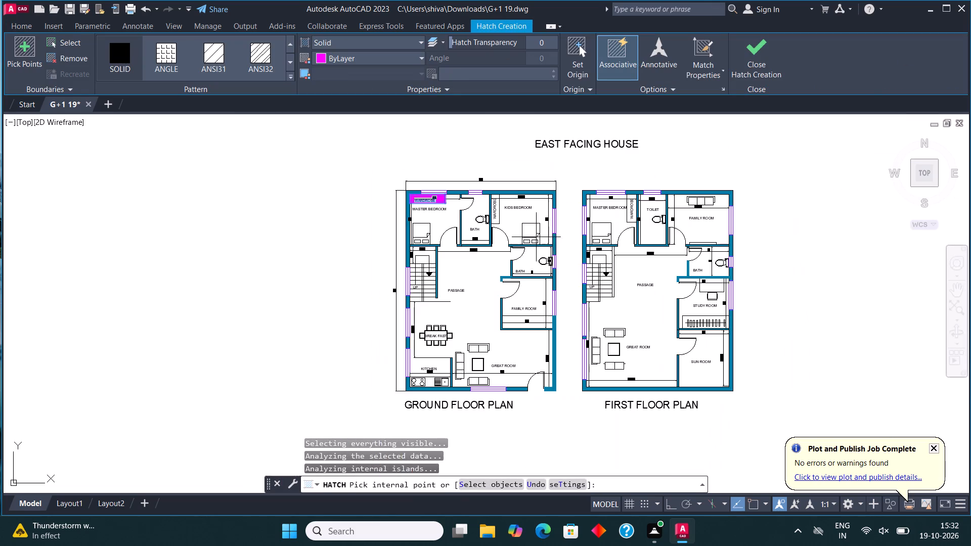
scroll(644, 206, "up", 4)
left_click(604, 214)
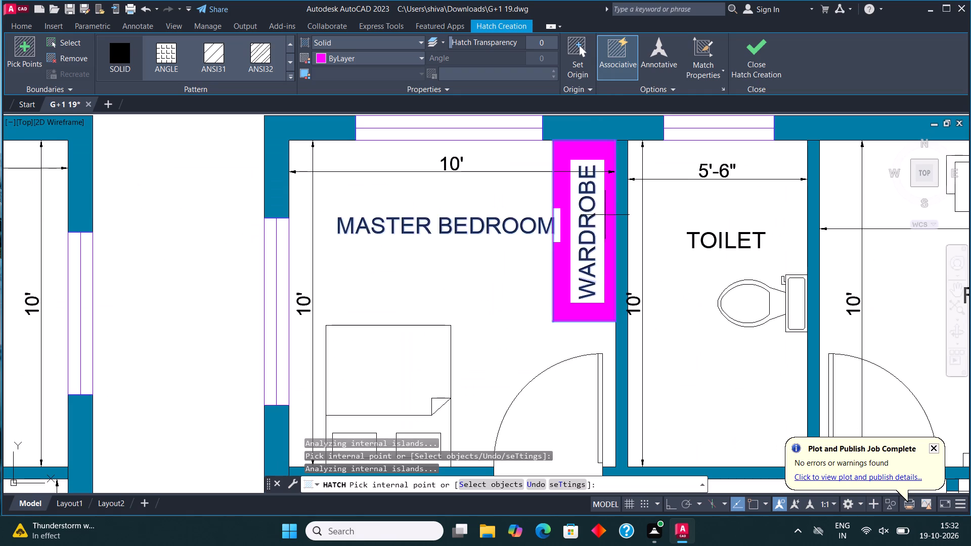
Solid-hatch the storage strips along the lower walls of the ground floor family room and the first floor study room.
scroll(606, 216, "down", 4)
middle_click_drag(619, 242, 632, 188)
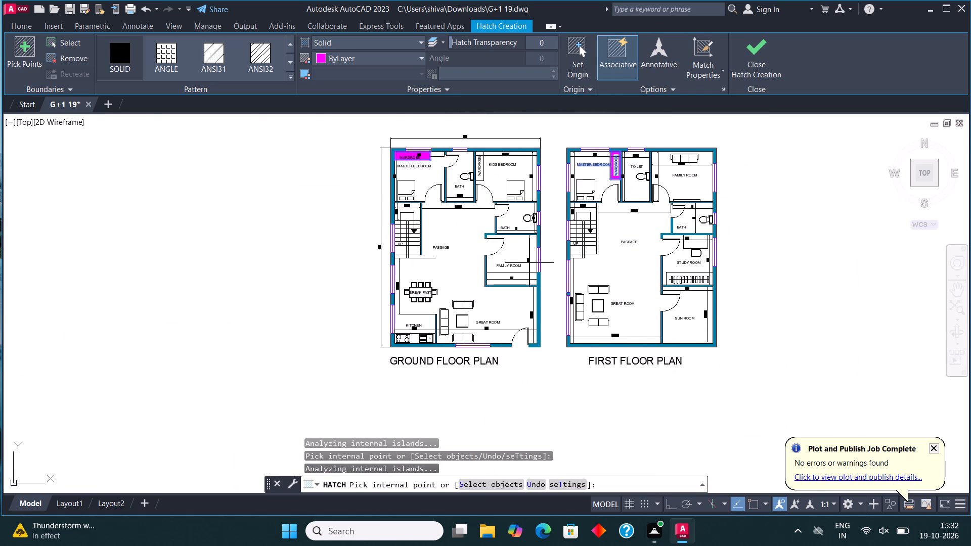
scroll(528, 276, "up", 3)
left_click(515, 278)
scroll(514, 286, "down", 3)
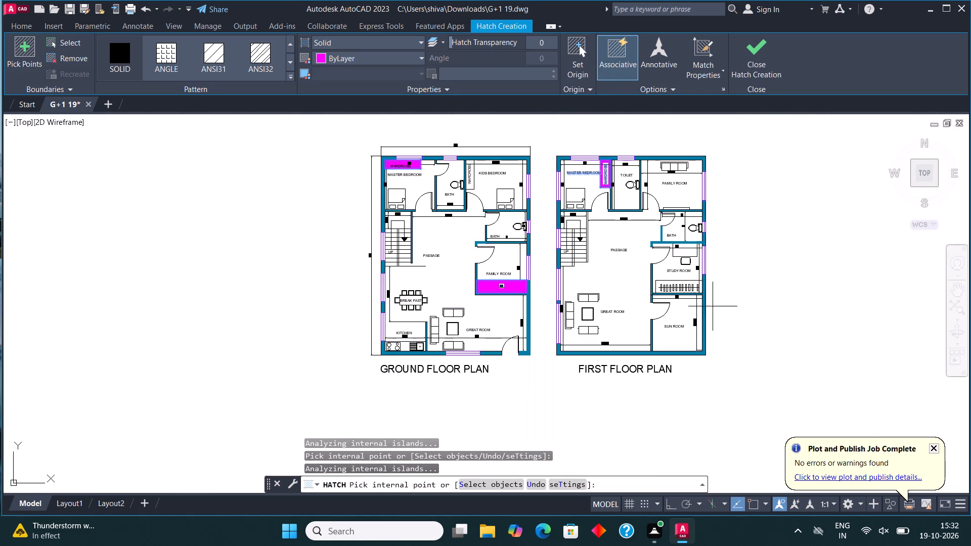
scroll(697, 283, "up", 3)
left_click(682, 285)
scroll(682, 285, "up", 4)
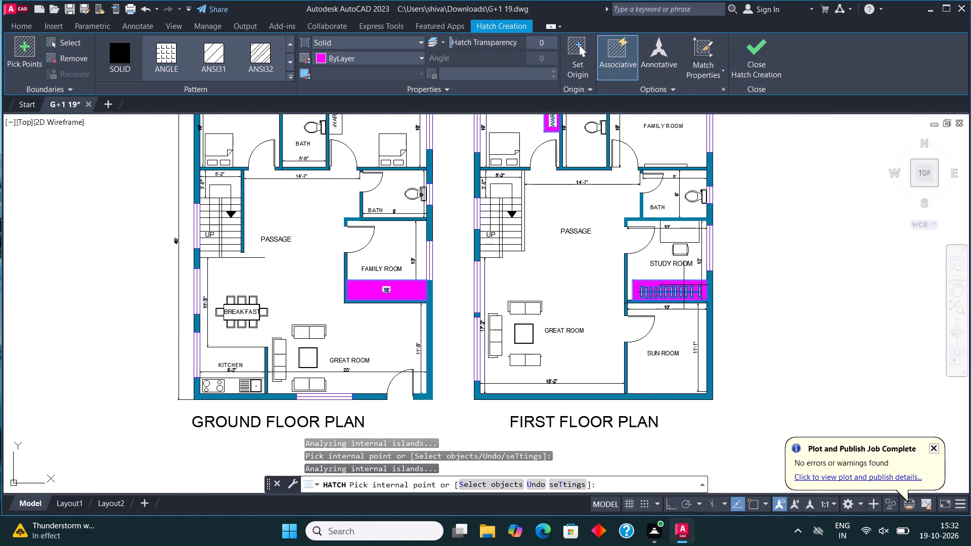
left_click(749, 51)
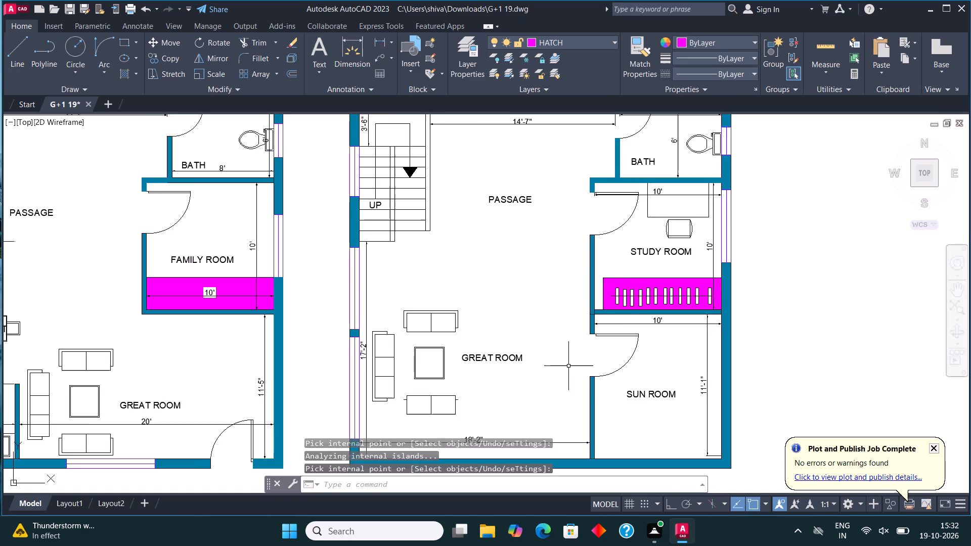
Move the bed in the ground floor master bedroom to the FUR layer.
scroll(568, 369, "down", 2)
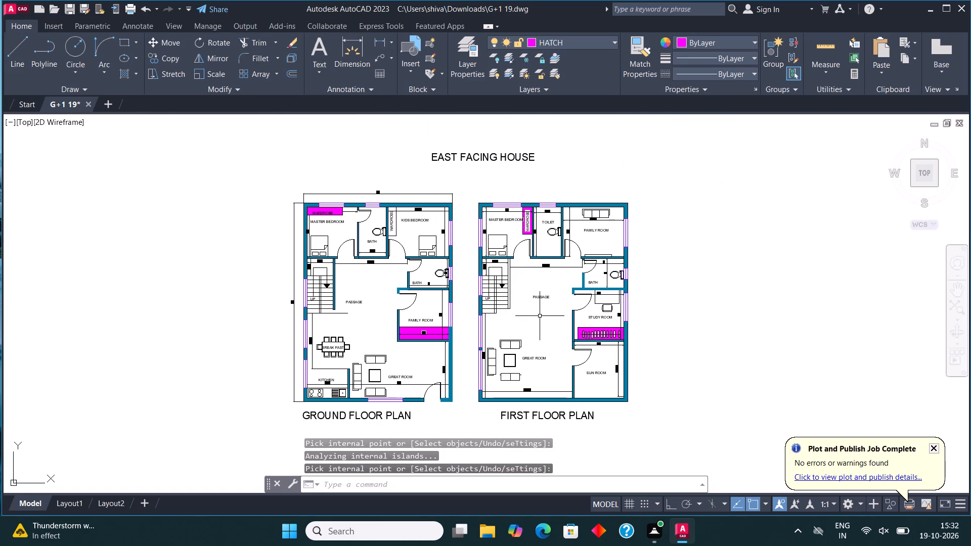
scroll(323, 202, "up", 3)
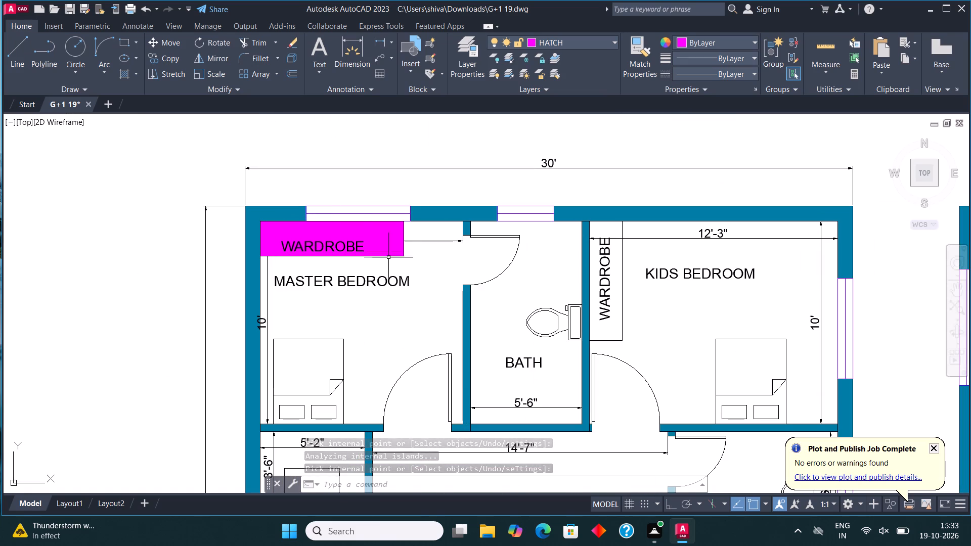
scroll(351, 405, "up", 1)
left_click(349, 426)
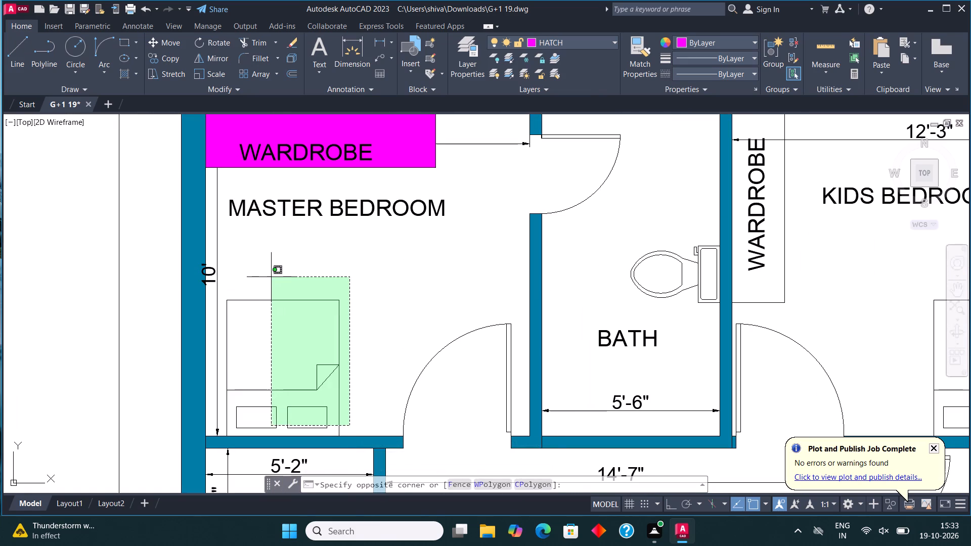
left_click(226, 263)
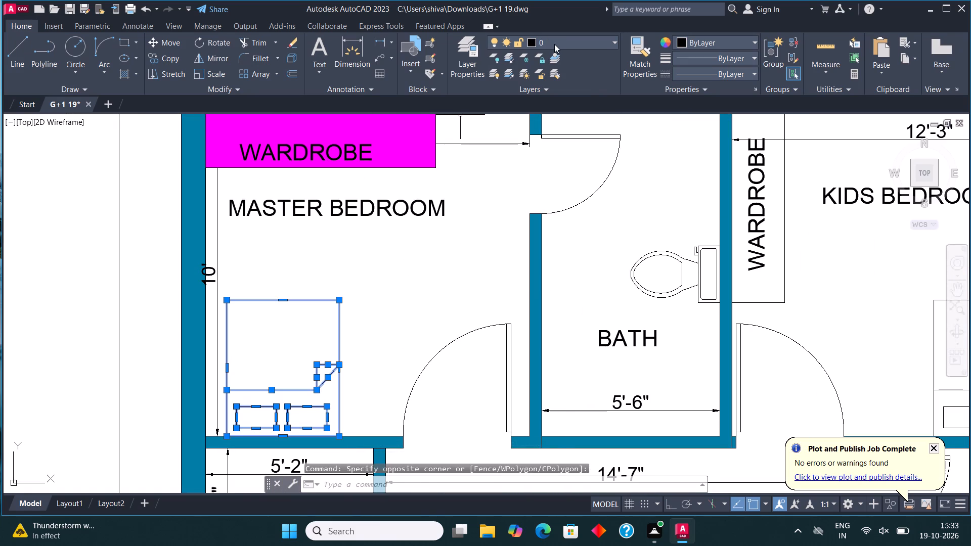
left_click(554, 44)
left_click(554, 104)
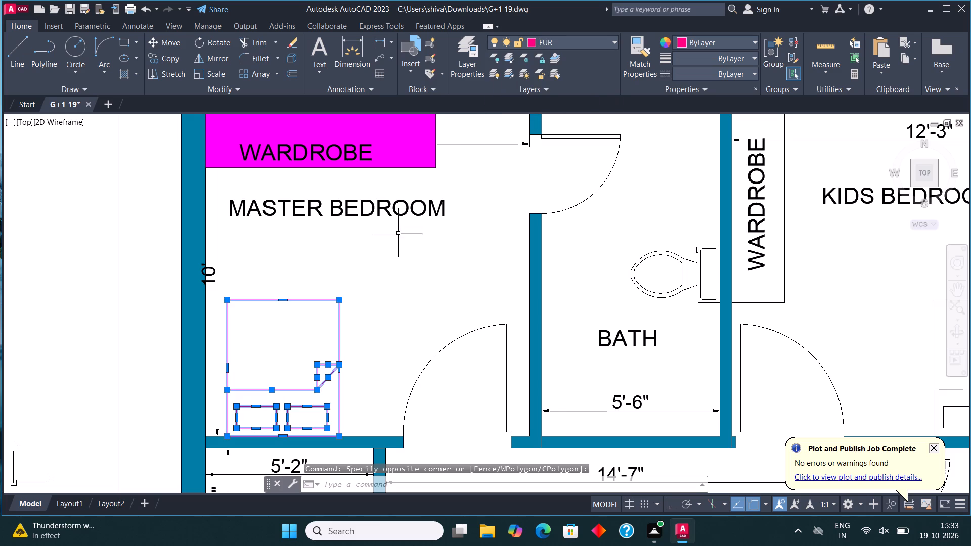
key("Escape")
Move the toilet in the ground floor's 5'-6" wide bath and the kids bedroom bed to the FUR layer.
scroll(406, 263, "down", 1)
middle_click_drag(545, 268, 451, 257)
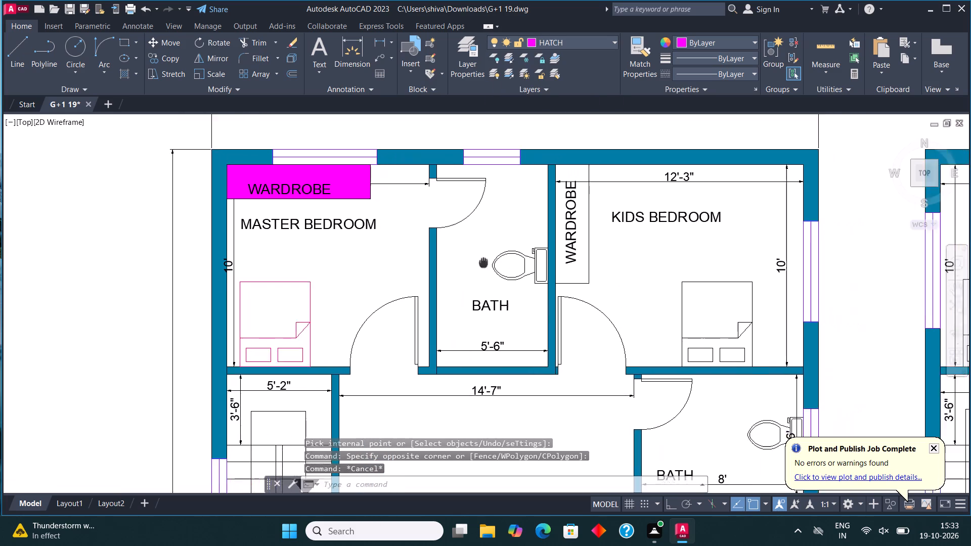
middle_click_drag(451, 257, 448, 257)
left_click(485, 294)
left_click(482, 235)
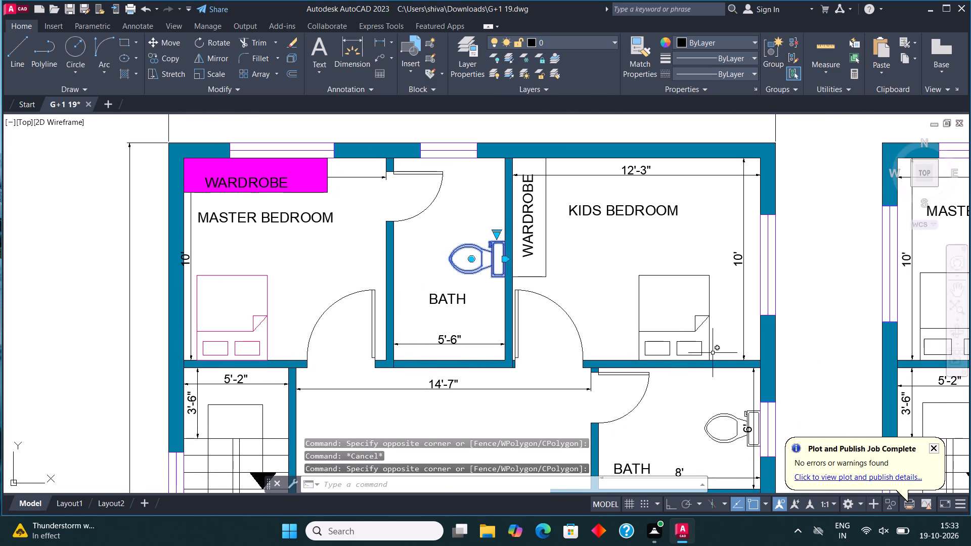
left_click(717, 357)
left_click(625, 250)
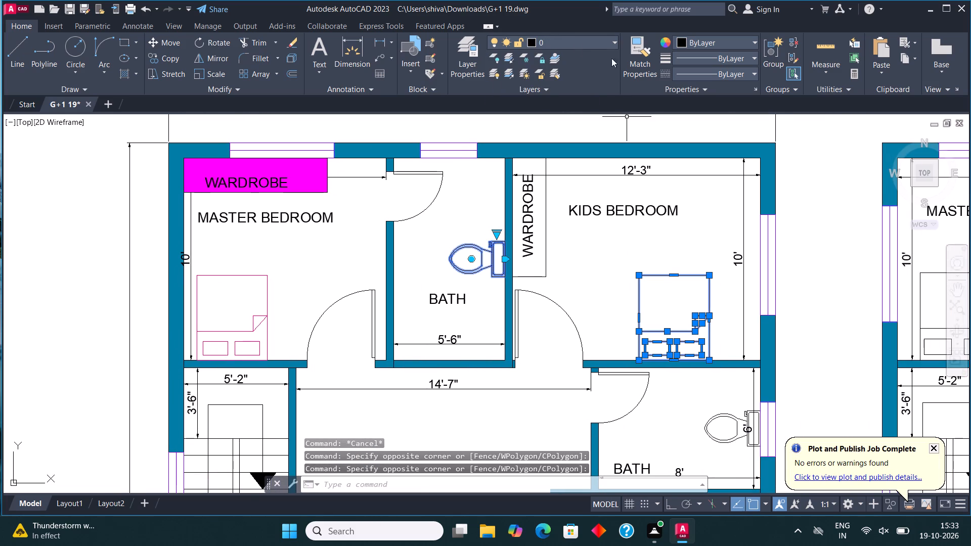
left_click(567, 35)
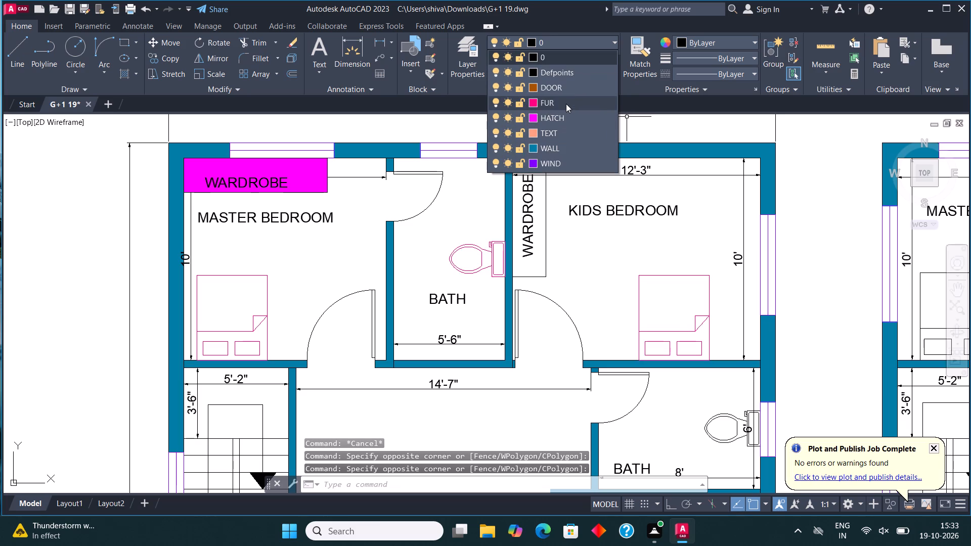
left_click(566, 104)
key("Escape")
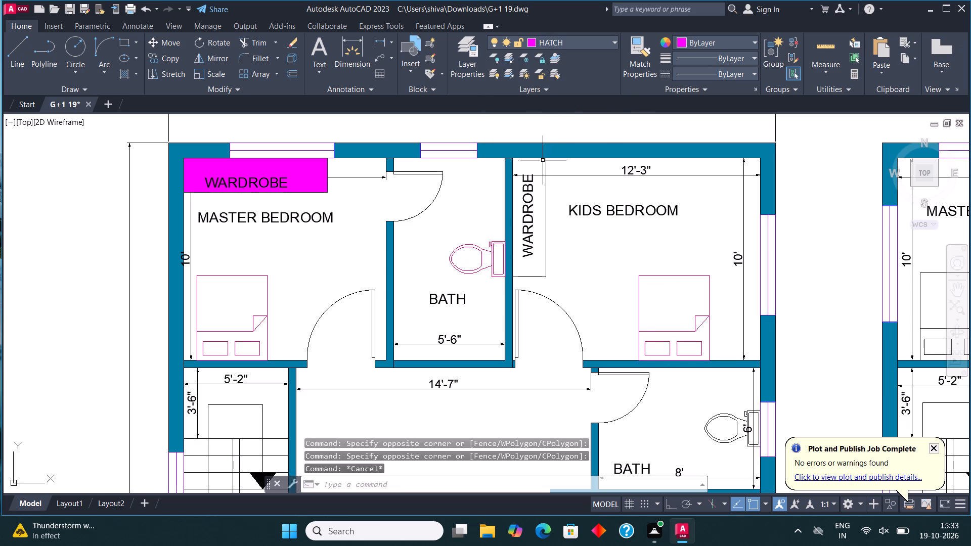
Solid-hatch the wardrobe in the ground floor kids bedroom on the HATCH layer.
key("h")
key("Return")
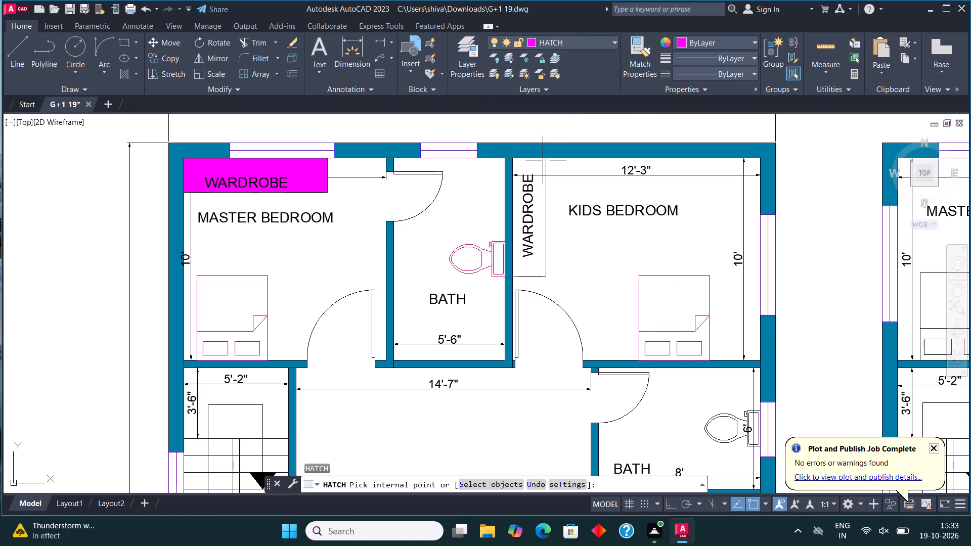
left_click(534, 163)
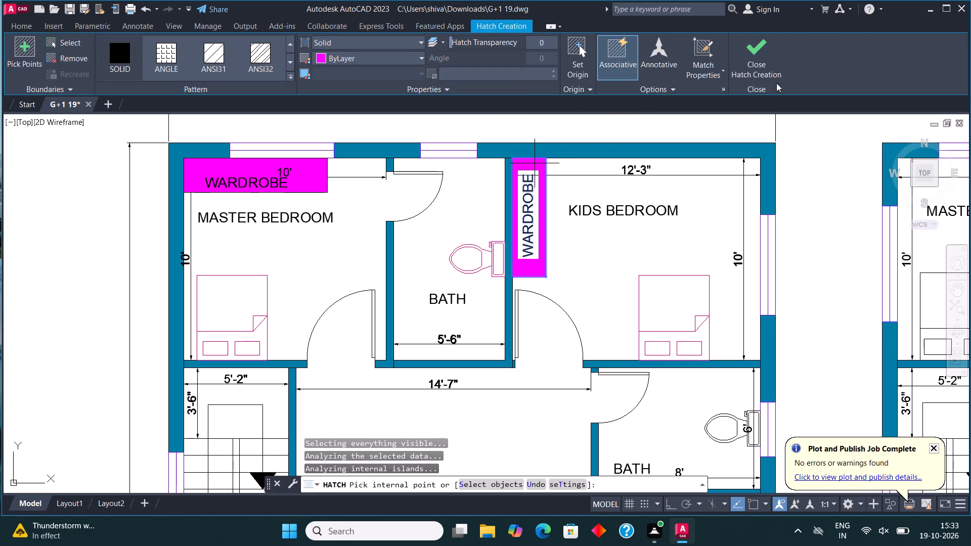
left_click(759, 55)
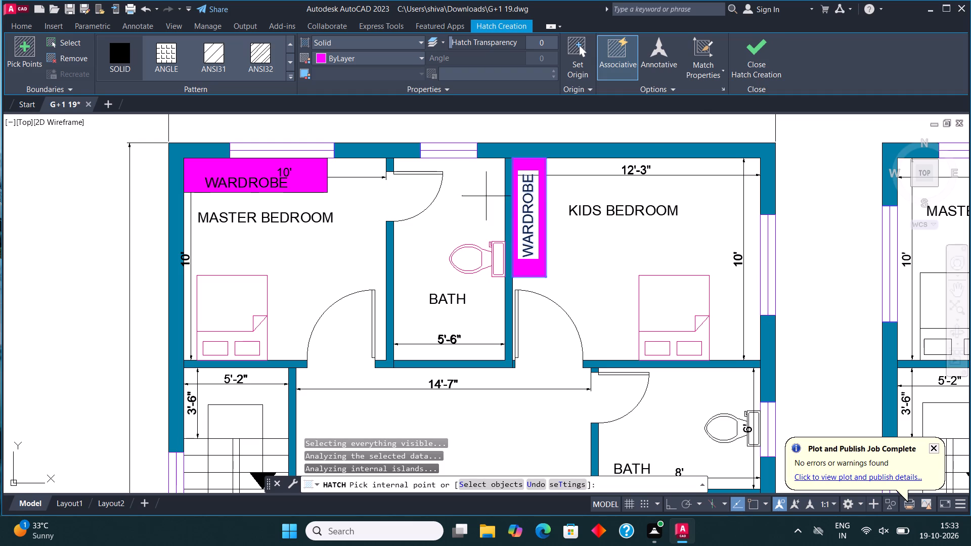
left_click(763, 40)
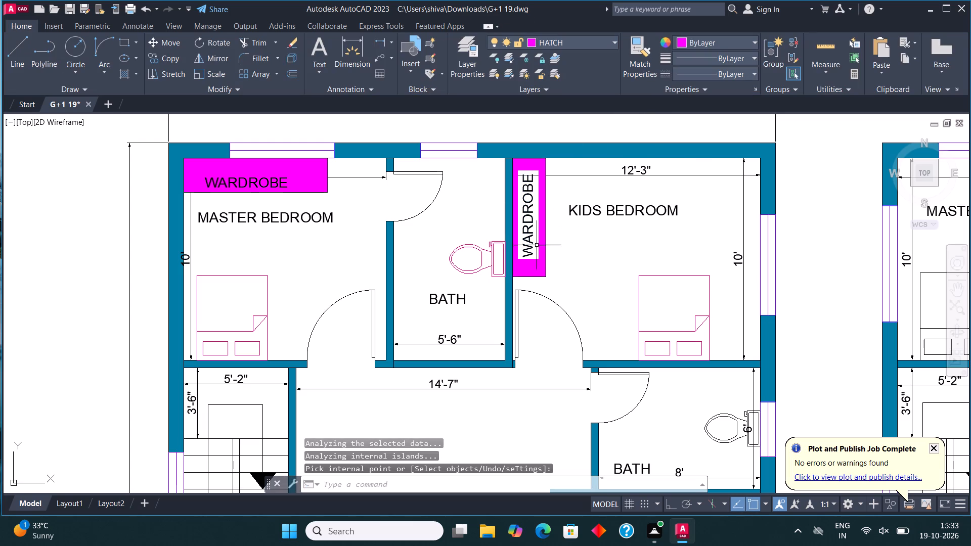
Move the toilet in the ground floor bath above the family room and the great room's three sofas and centre table to the FUR layer.
scroll(450, 134, "up", 4)
scroll(422, 197, "down", 6)
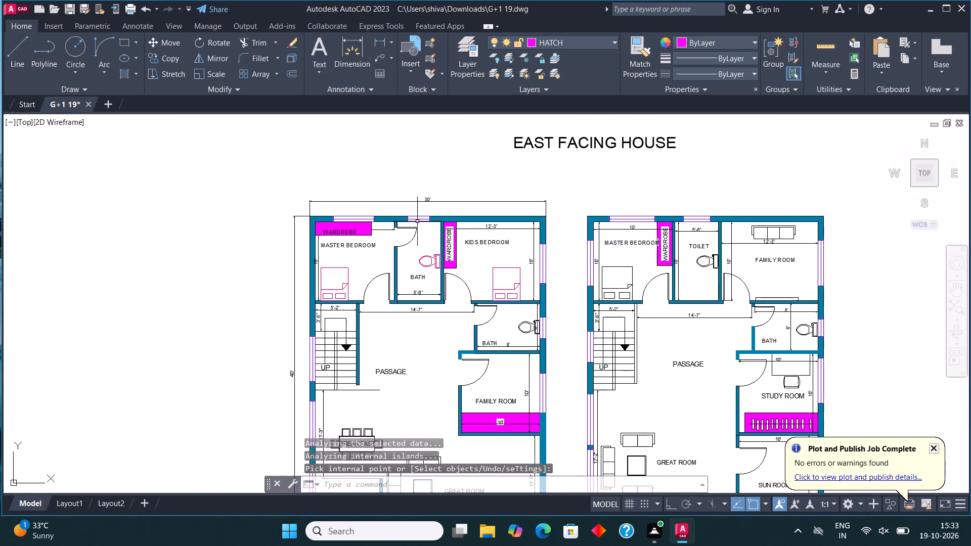
middle_click_drag(632, 285, 614, 238)
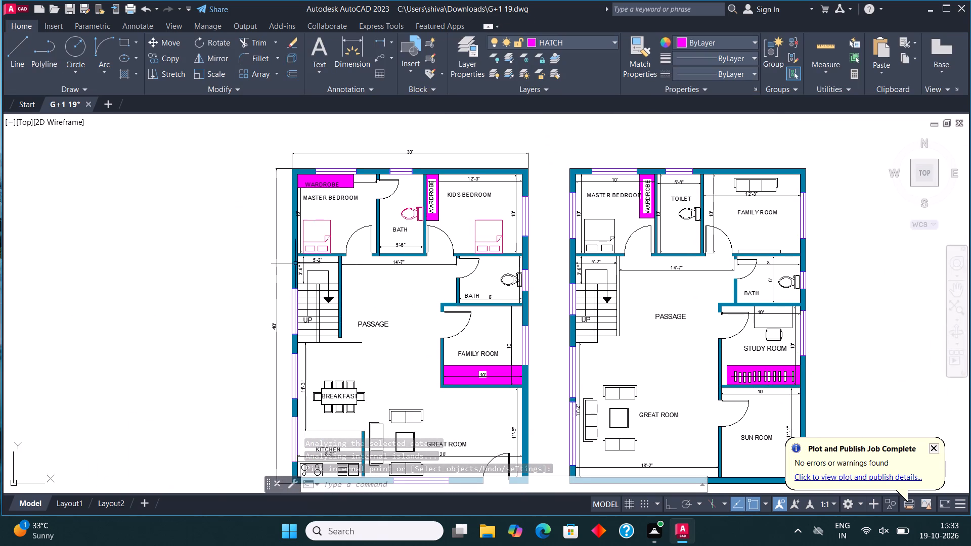
scroll(499, 273, "up", 3)
left_click_drag(515, 290, 512, 285)
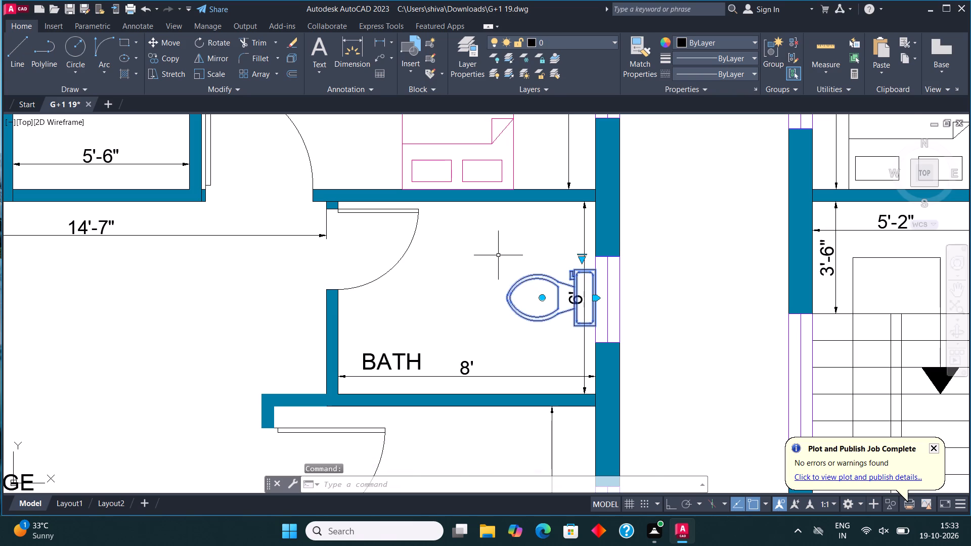
scroll(498, 255, "down", 4)
scroll(425, 353, "up", 4)
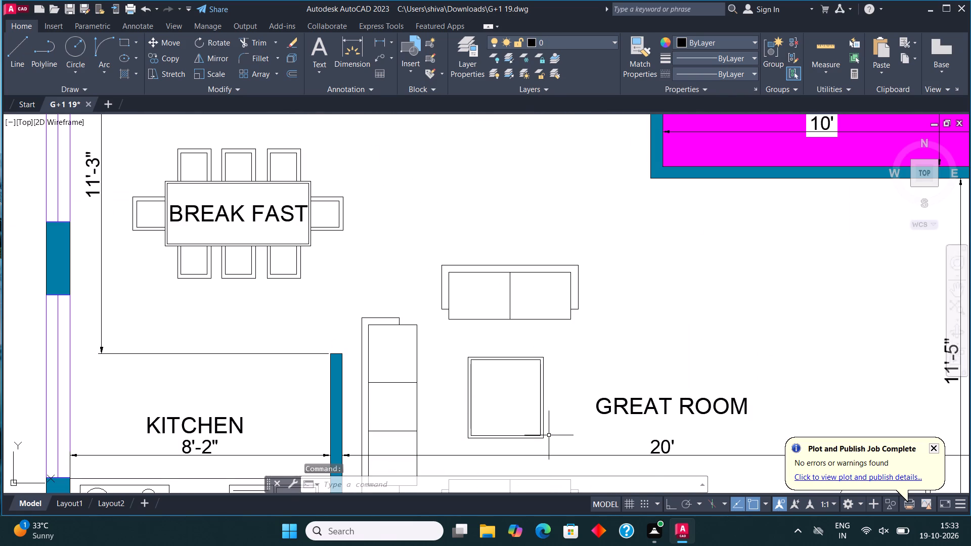
left_click(549, 441)
left_click(436, 225)
left_click_drag(617, 341, 615, 336)
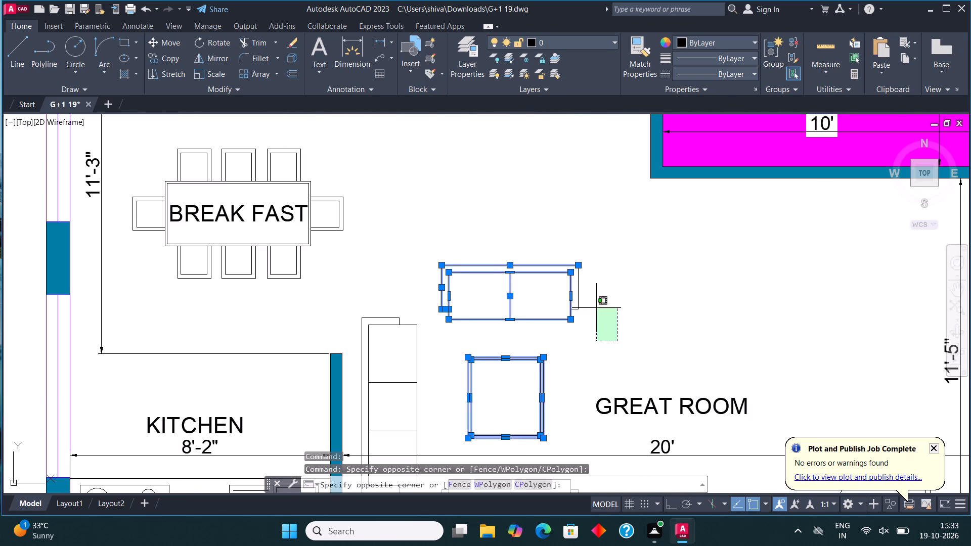
left_click(467, 150)
scroll(458, 185, "down", 2)
scroll(473, 297, "up", 3)
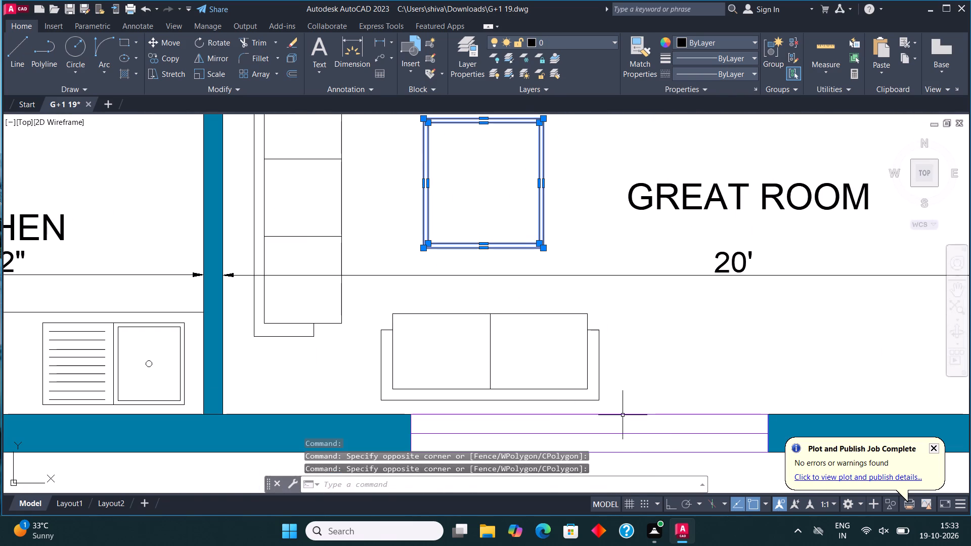
left_click_drag(615, 405, 612, 397)
left_click(367, 306)
left_click(970, 545)
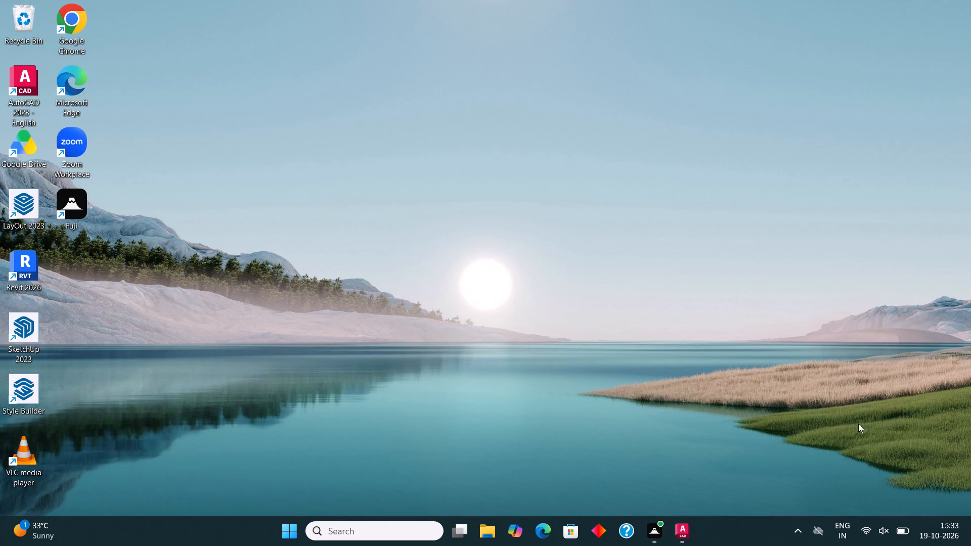
left_click(691, 481)
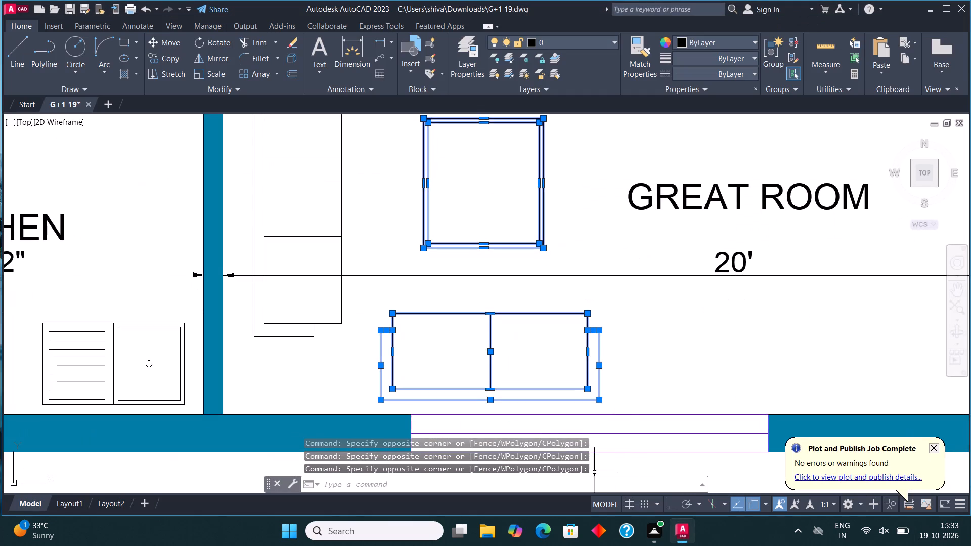
scroll(581, 311, "down", 2)
scroll(534, 311, "up", 3)
left_click(374, 391)
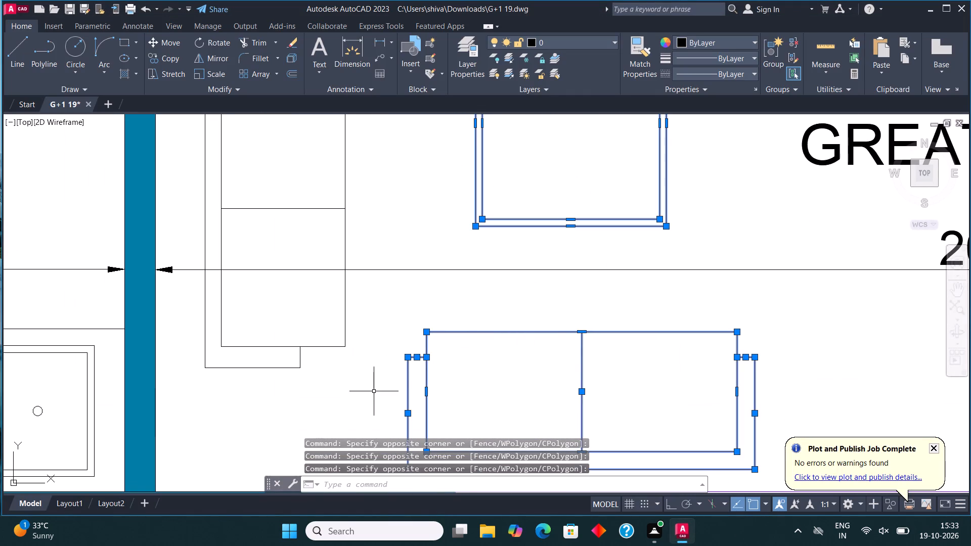
left_click(197, 292)
scroll(350, 405, "down", 2)
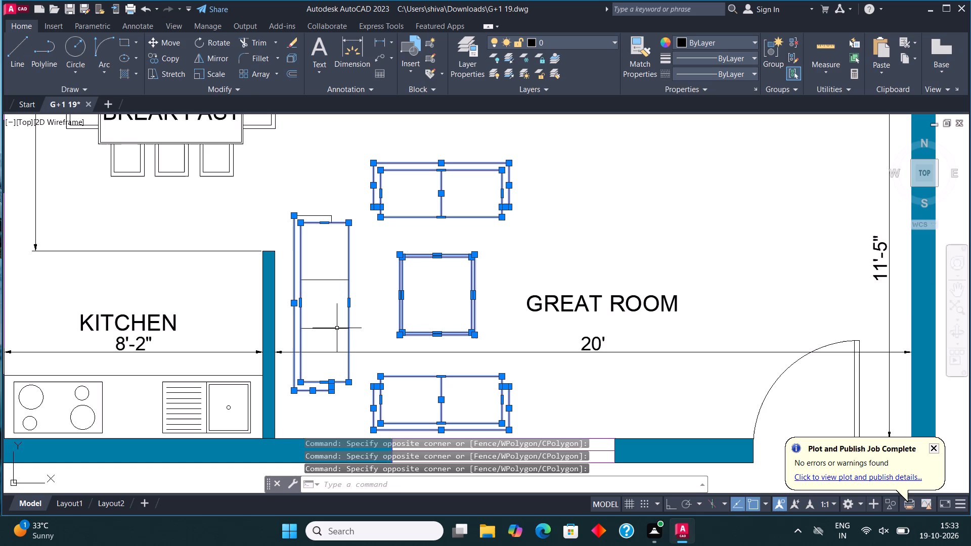
left_click(371, 339)
left_click(292, 184)
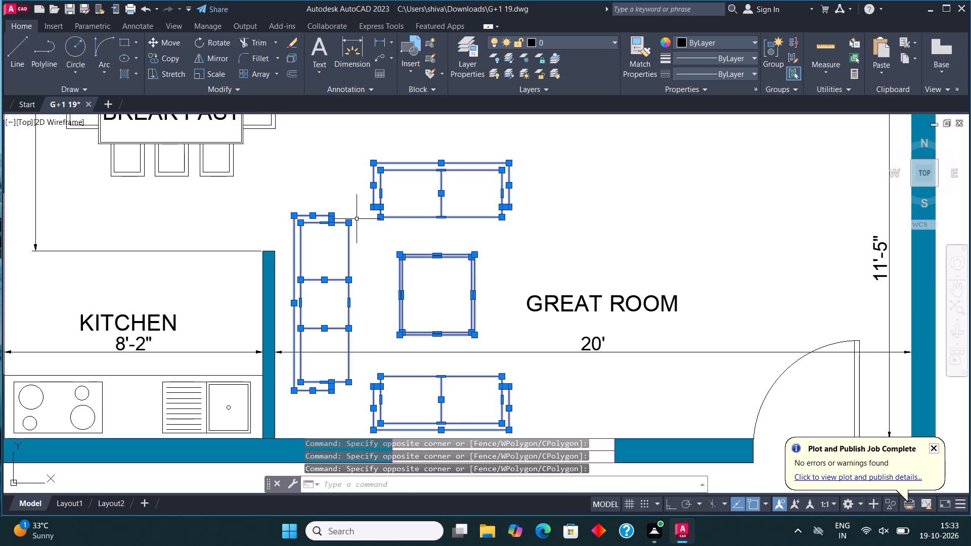
left_click(583, 33)
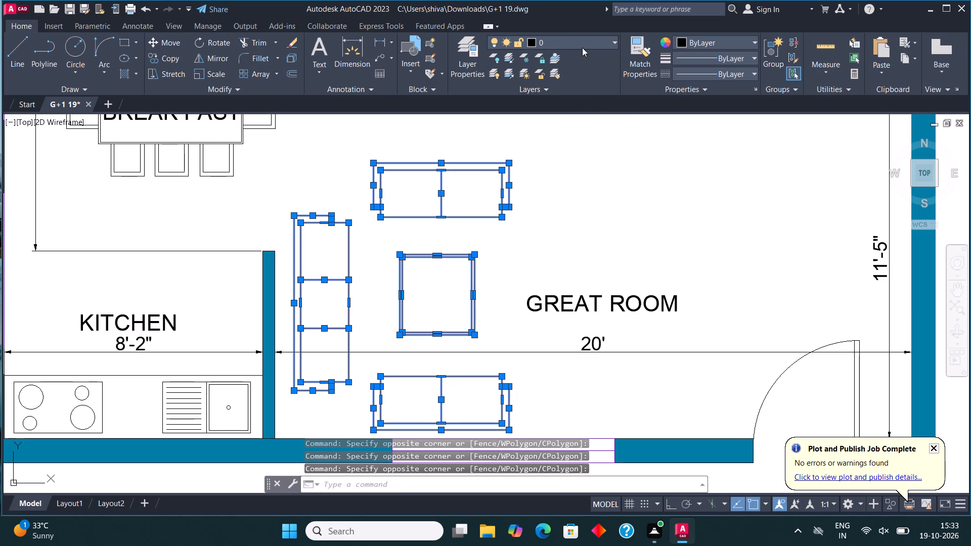
left_click(582, 48)
left_click(560, 100)
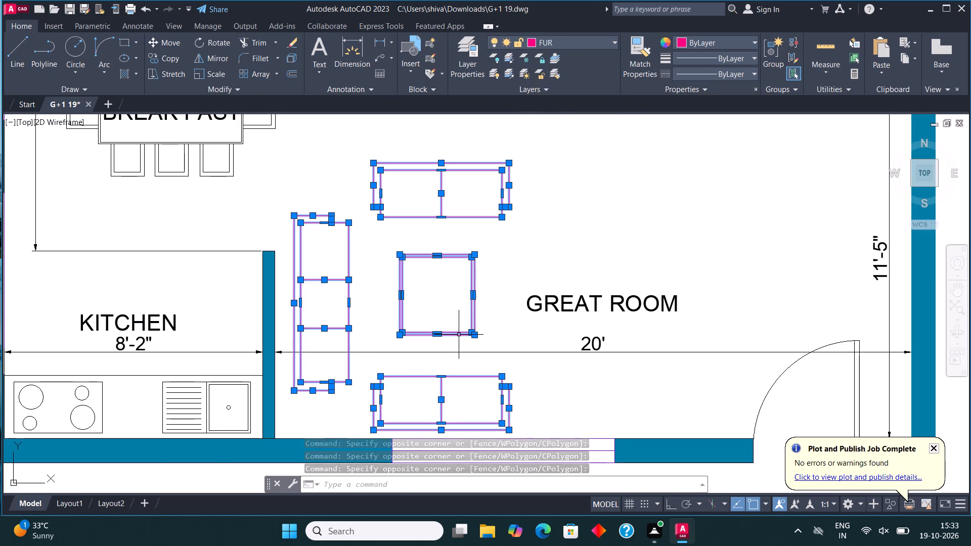
Move the ground floor kitchen's counter line, stove and sink to the FUR layer.
key("Escape")
scroll(458, 335, "down", 1)
scroll(310, 380, "up", 2)
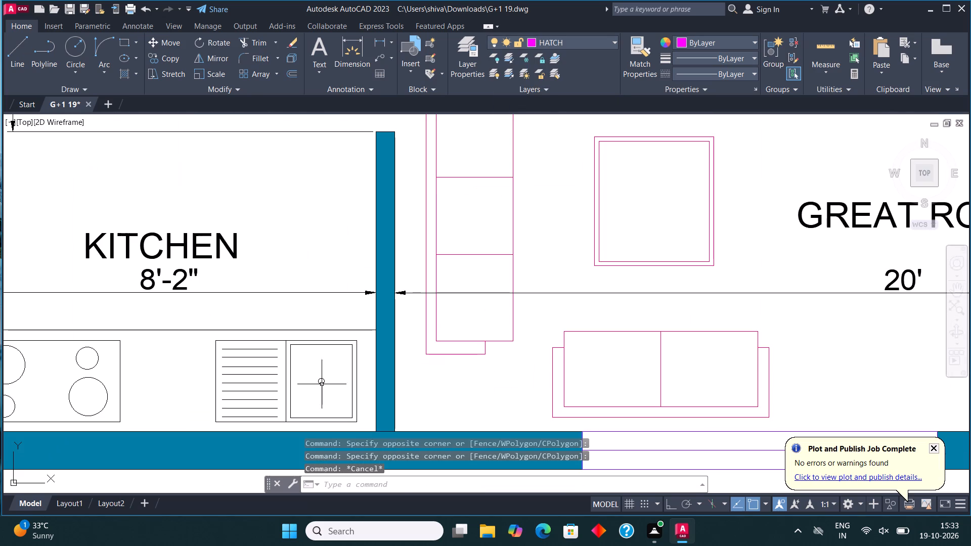
left_click(366, 427)
scroll(354, 413, "down", 2)
scroll(232, 369, "up", 1)
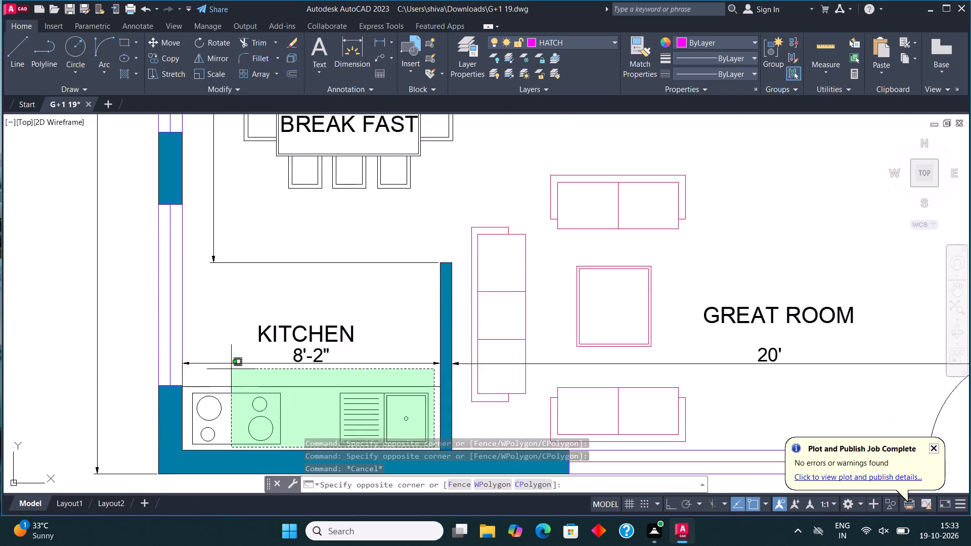
scroll(231, 369, "up", 1)
left_click(164, 390)
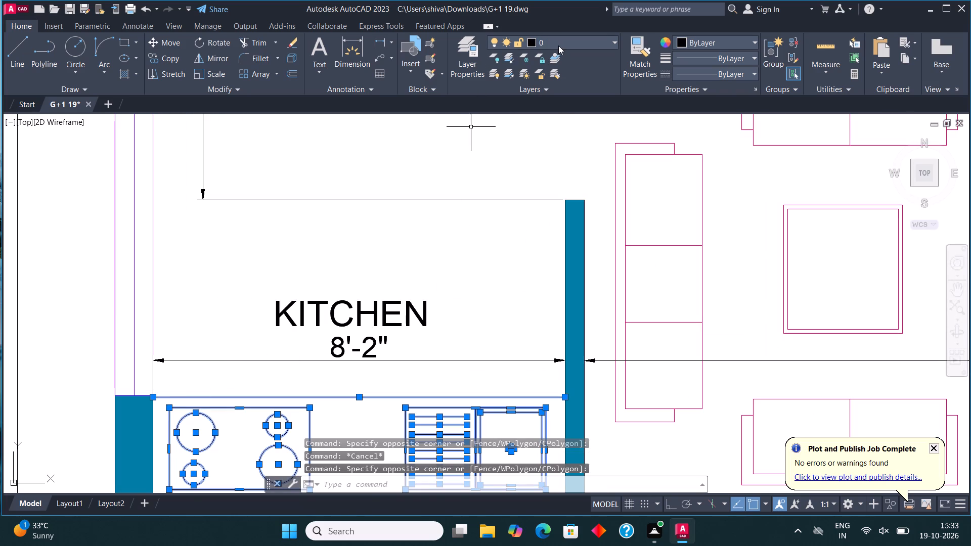
left_click(558, 45)
left_click(567, 103)
key("Escape")
Move the ground floor breakfast table and its eight chairs, together with the BREAK FAST label, to the FUR layer.
scroll(487, 324, "down", 2)
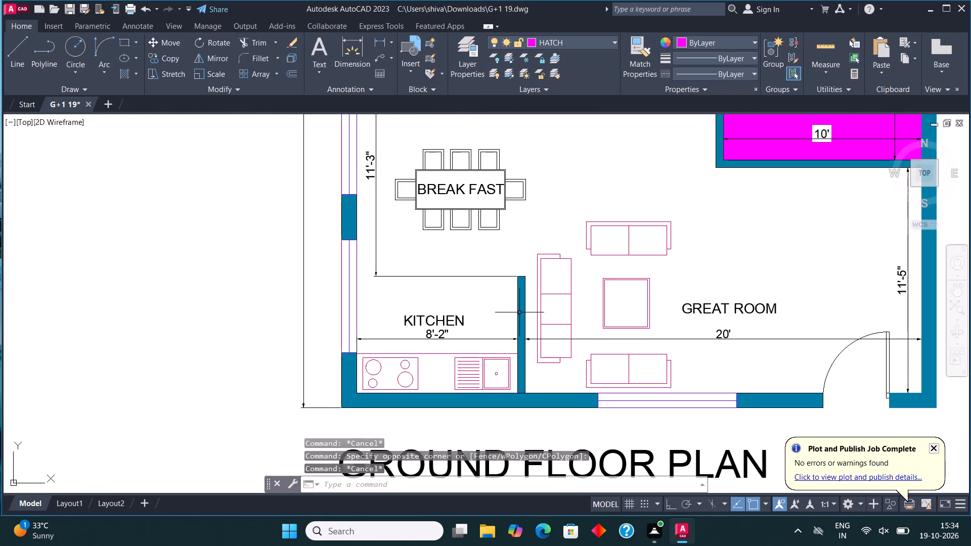
middle_click_drag(523, 201, 510, 284)
scroll(510, 284, "up", 1)
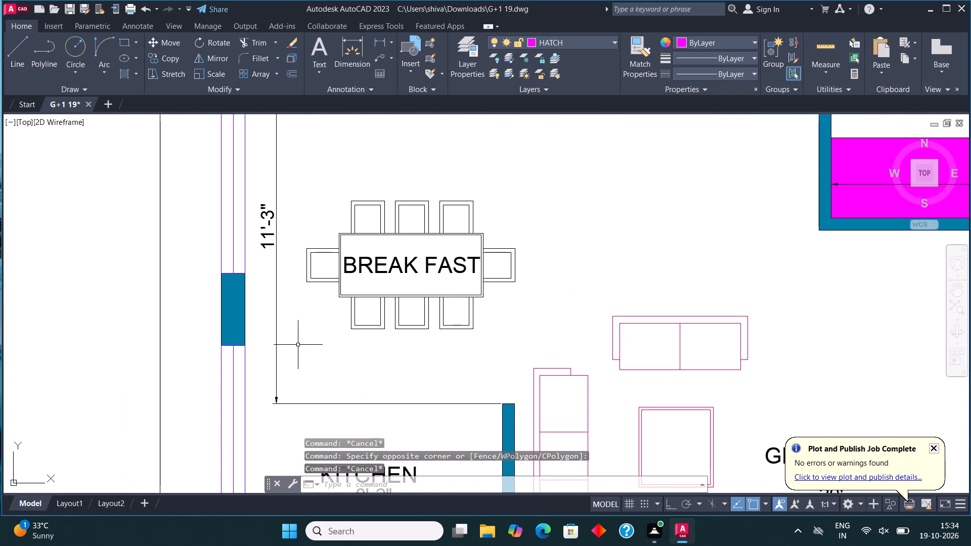
left_click(295, 346)
left_click(586, 166)
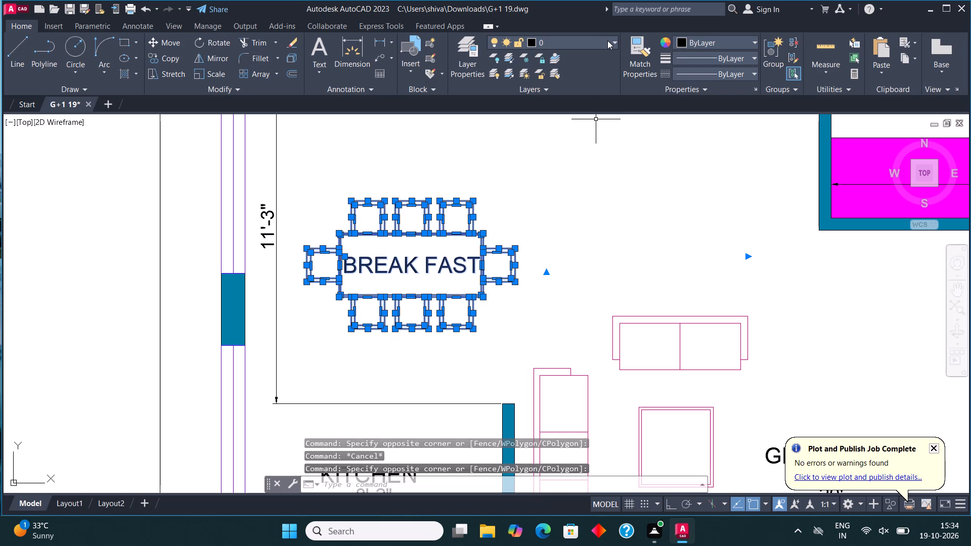
left_click(607, 41)
left_click(557, 116)
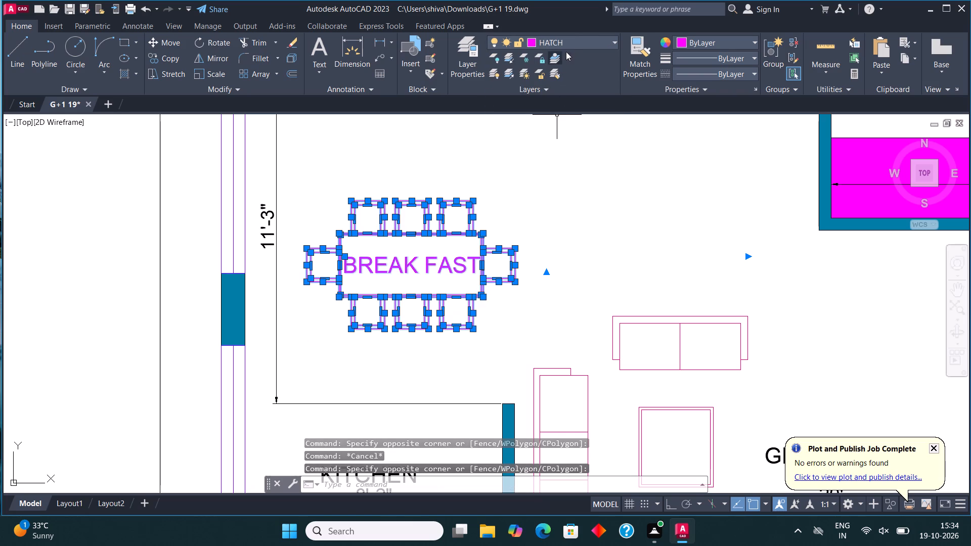
left_click(571, 35)
left_click(573, 45)
left_click(559, 101)
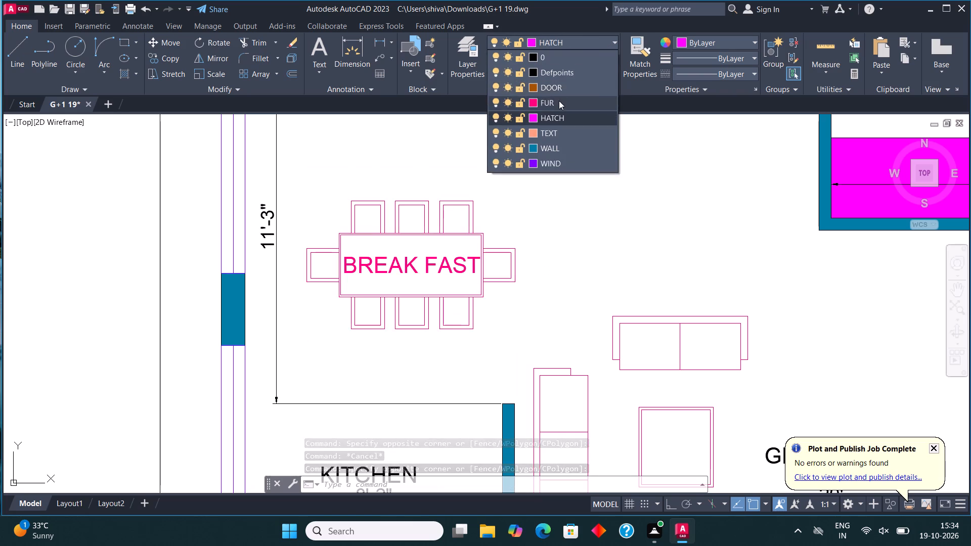
key("Escape")
Move the BREAK FAST label on the ground floor dining table to the TEXT layer.
middle_click_drag(494, 281, 485, 277)
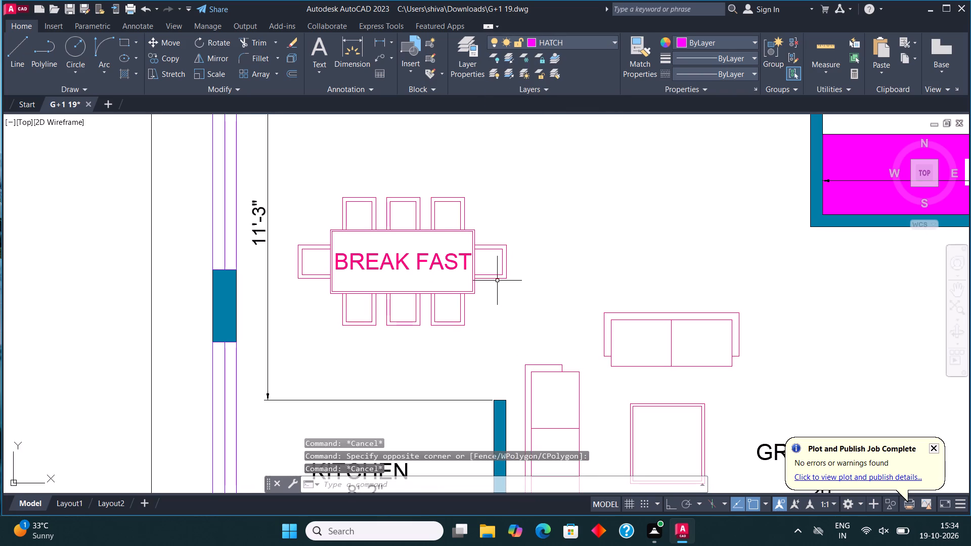
scroll(385, 321, "down", 2)
scroll(408, 300, "up", 3)
left_click(401, 287)
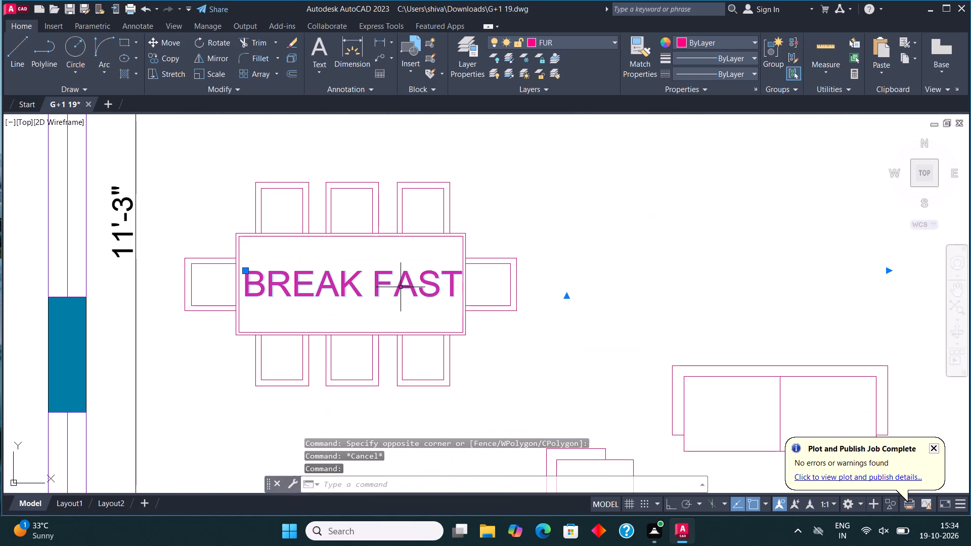
right_click(400, 287)
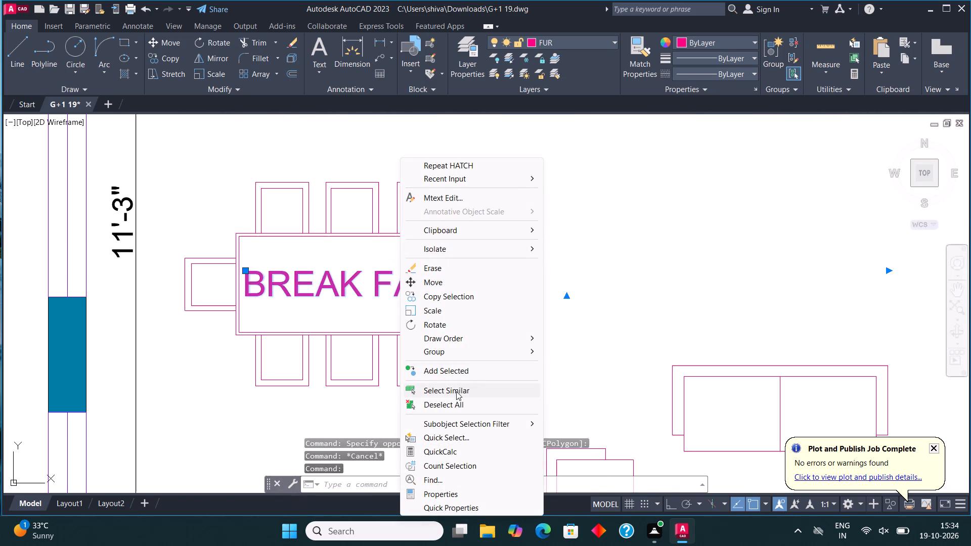
left_click(456, 391)
left_click(585, 43)
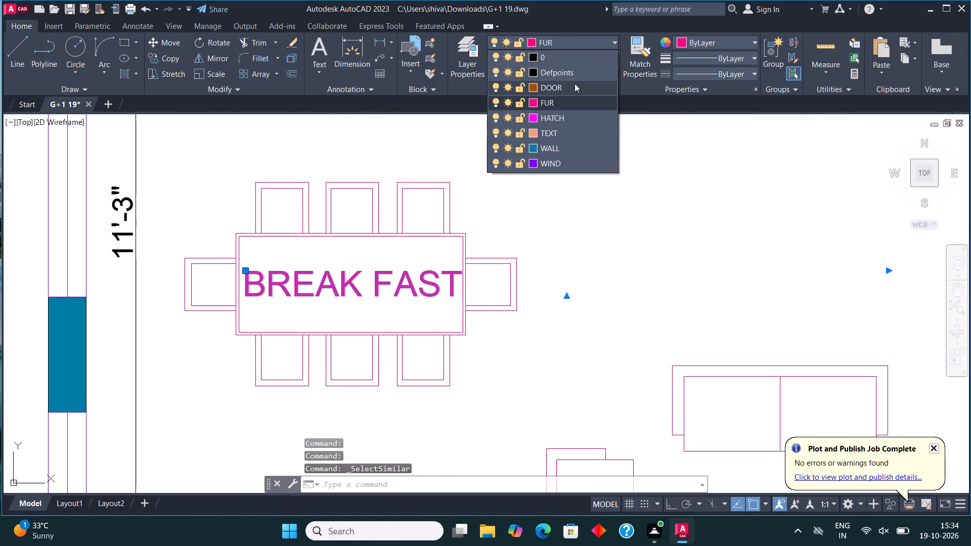
left_click(571, 130)
key("Escape")
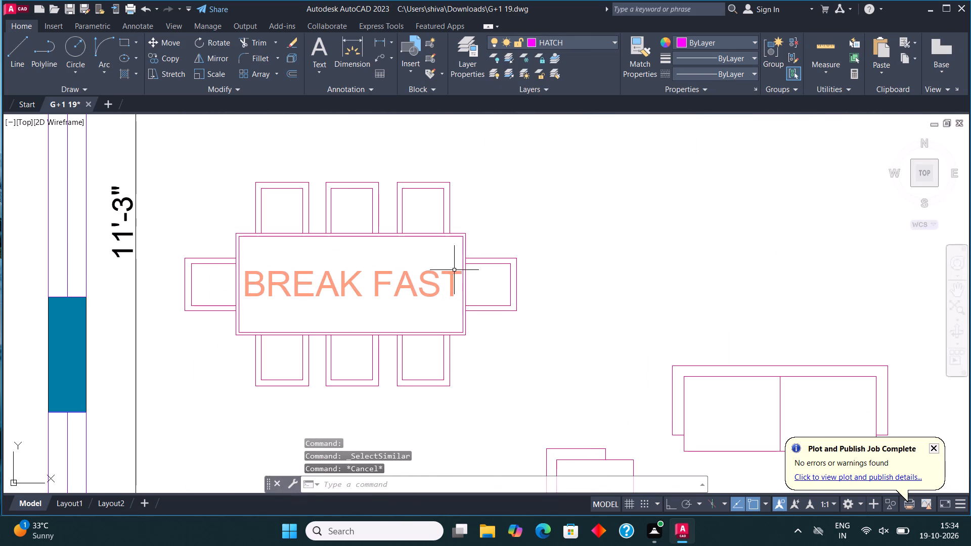
Select all text similar to the KITCHEN label across both floor plans and move it to the TEXT layer.
scroll(454, 270, "down", 2)
scroll(518, 312, "down", 1)
middle_click_drag(534, 317, 433, 296)
scroll(431, 322, "down", 1)
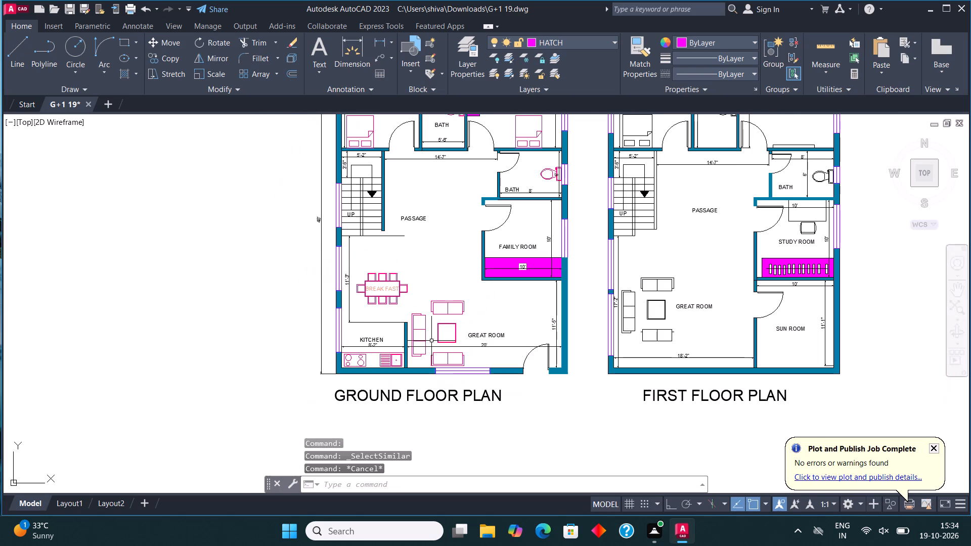
scroll(443, 348, "down", 1)
scroll(410, 315, "up", 3)
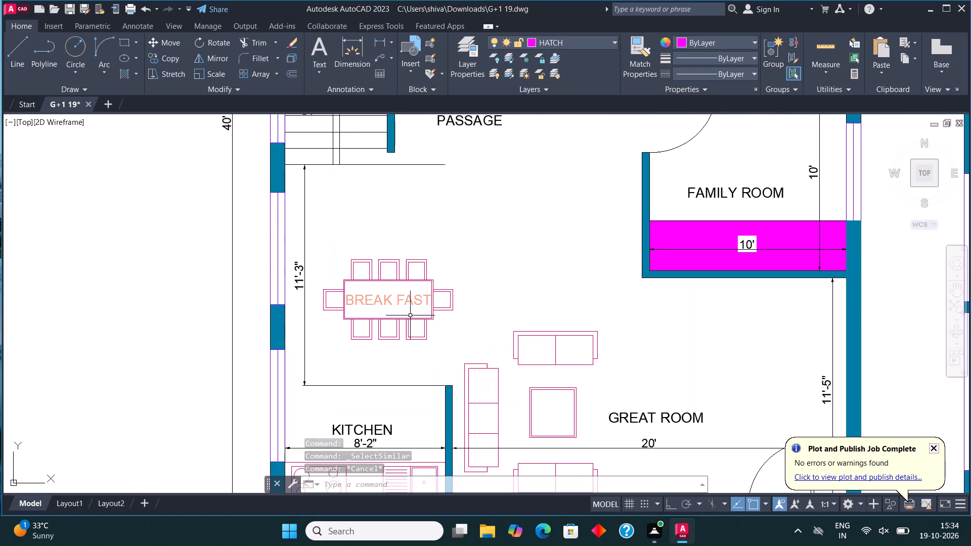
left_click(370, 433)
right_click(370, 433)
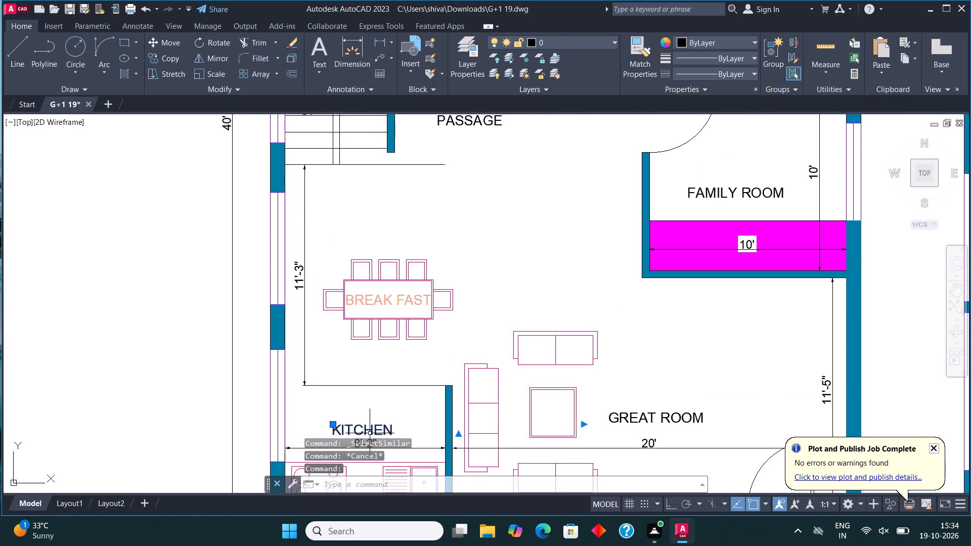
left_click(424, 309)
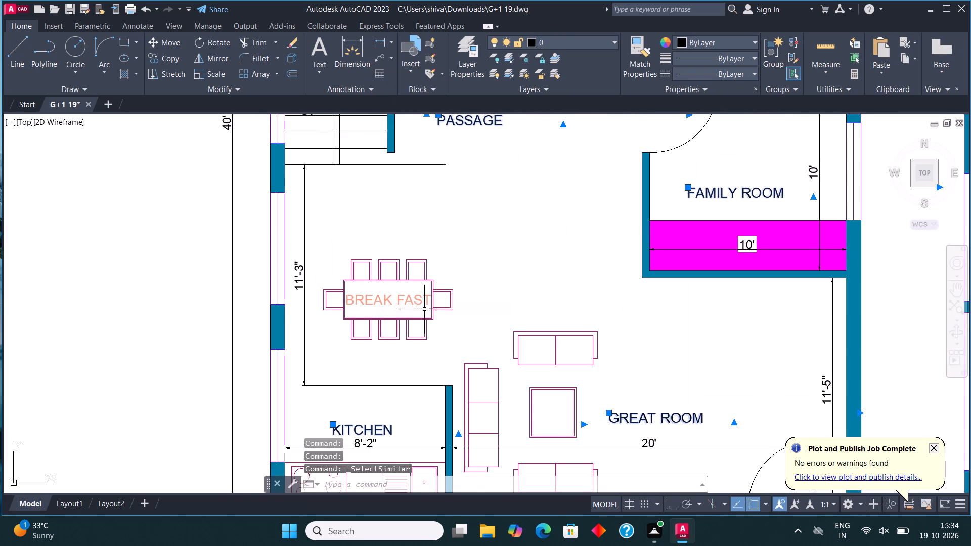
left_click(561, 46)
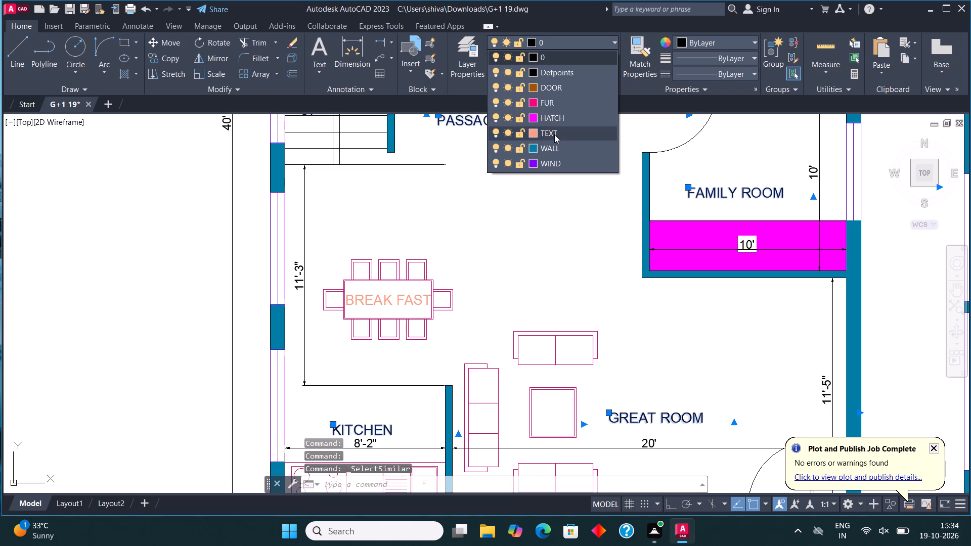
left_click(553, 136)
key("Escape")
Select all doors similar to the ground floor master bedroom door and move them to the DOOR layer.
scroll(453, 395, "down", 2)
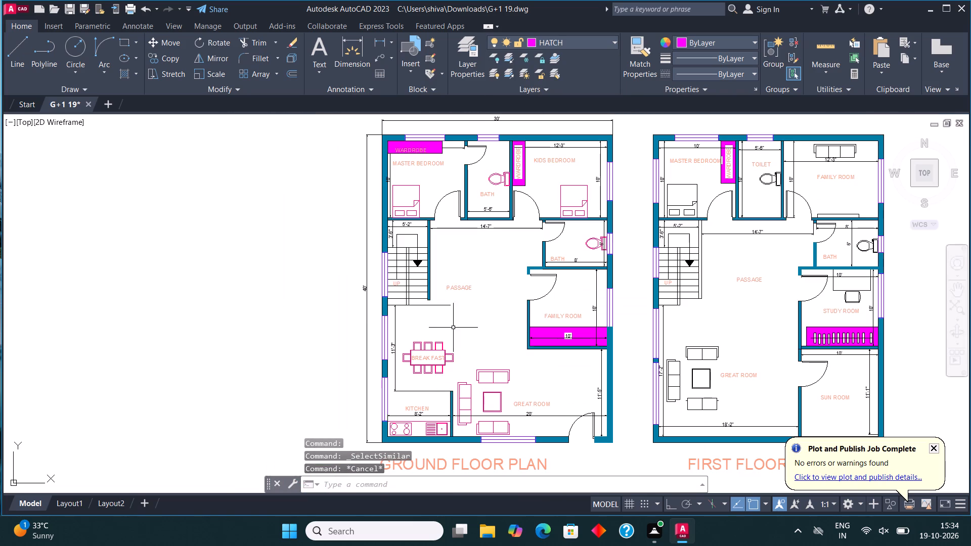
middle_click_drag(524, 388, 622, 488)
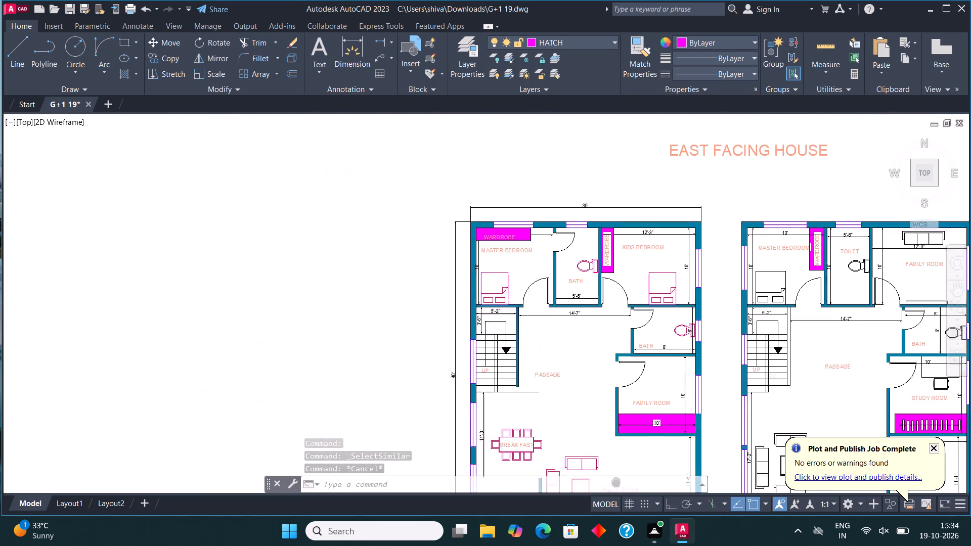
middle_click_drag(622, 488, 622, 488)
scroll(412, 390, "down", 3)
scroll(529, 399, "up", 2)
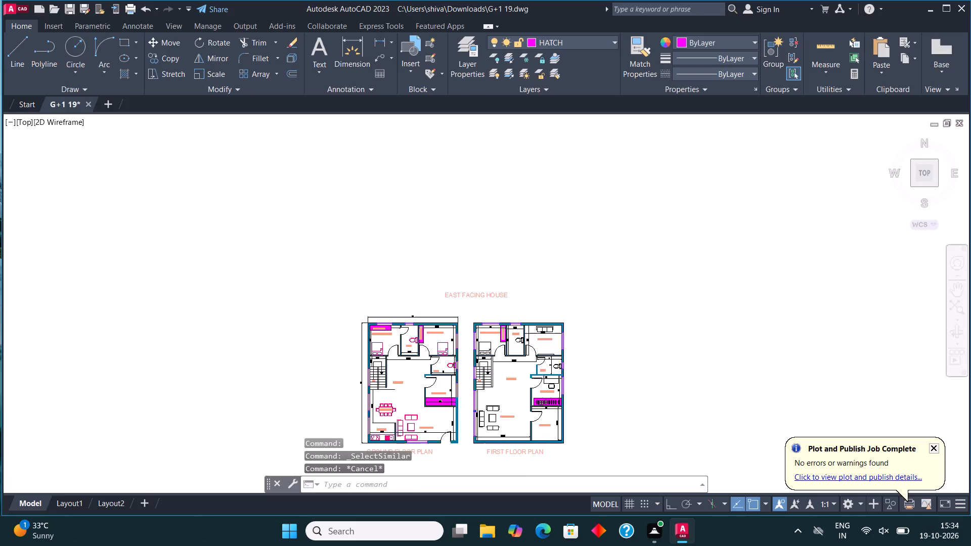
scroll(345, 392, "up", 1)
middle_click_drag(340, 389, 292, 390)
scroll(292, 390, "up", 1)
middle_click_drag(292, 390, 250, 391)
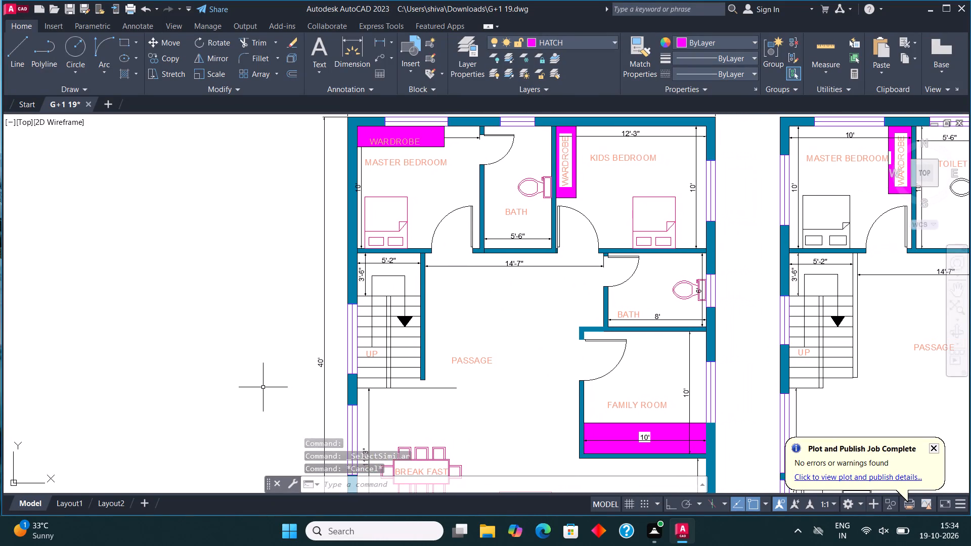
left_click(462, 208)
right_click(460, 209)
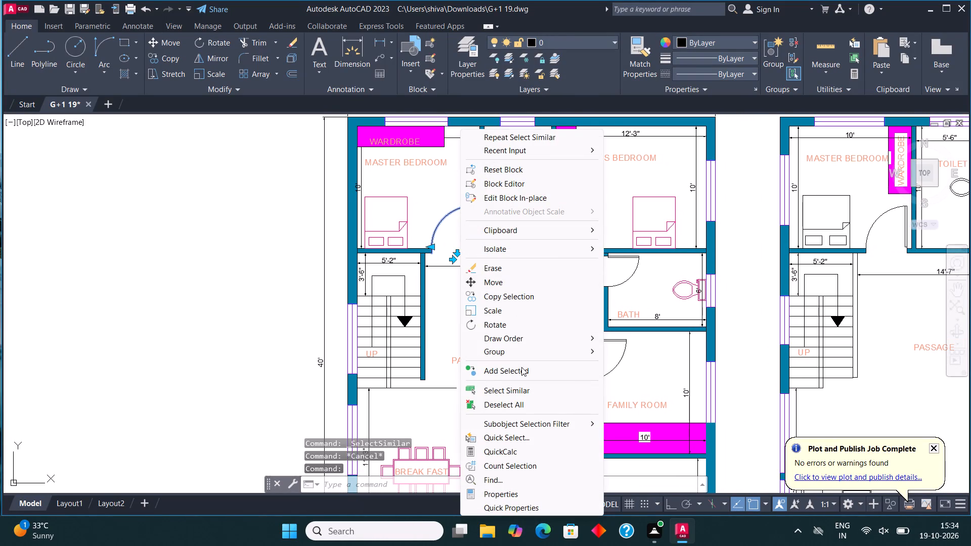
left_click(522, 392)
left_click(588, 36)
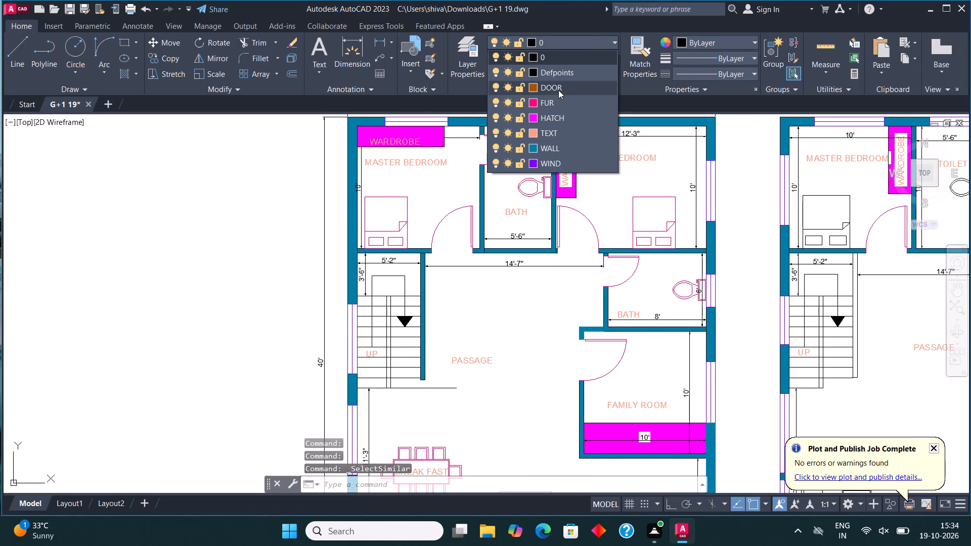
left_click(558, 87)
key("Escape")
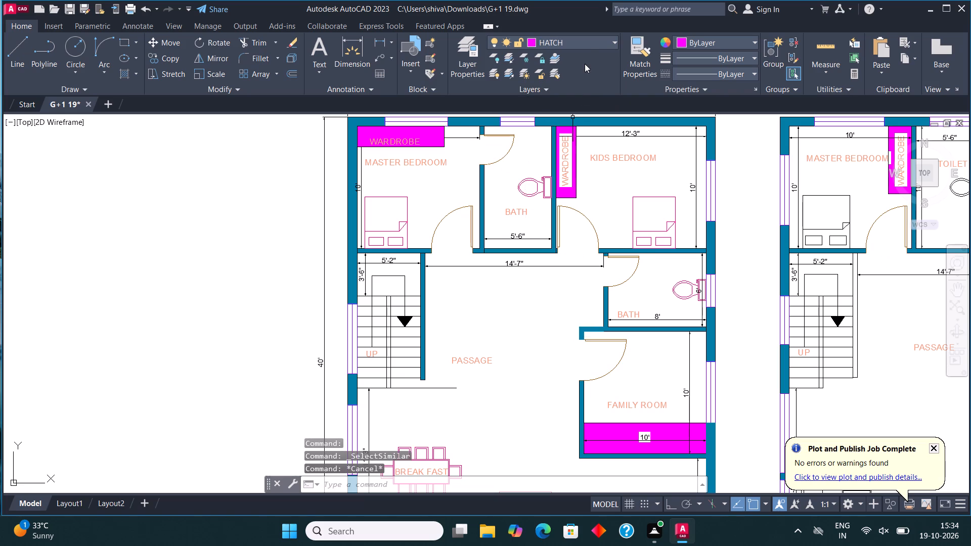
Create a new layer named STAIR with index colour 10.
left_click(582, 39)
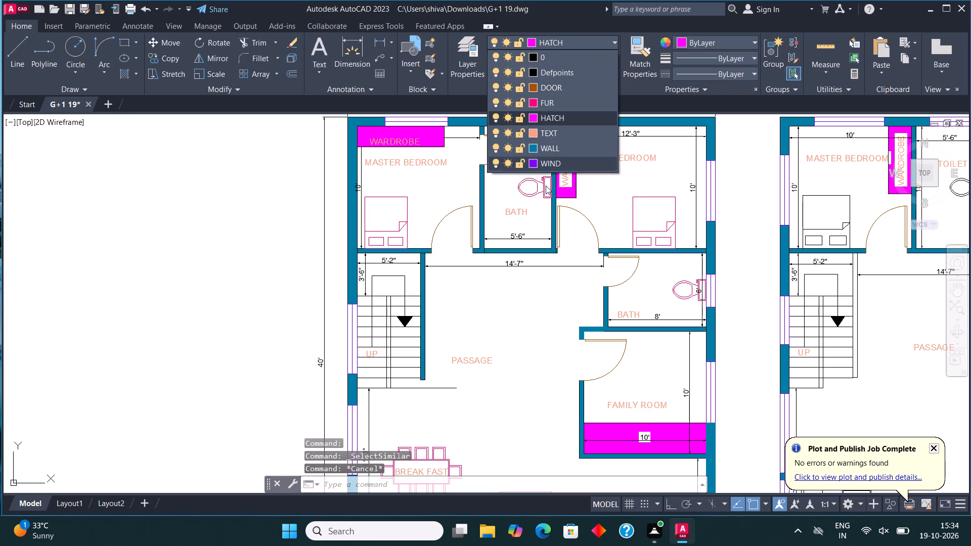
key("Escape")
left_click(464, 45)
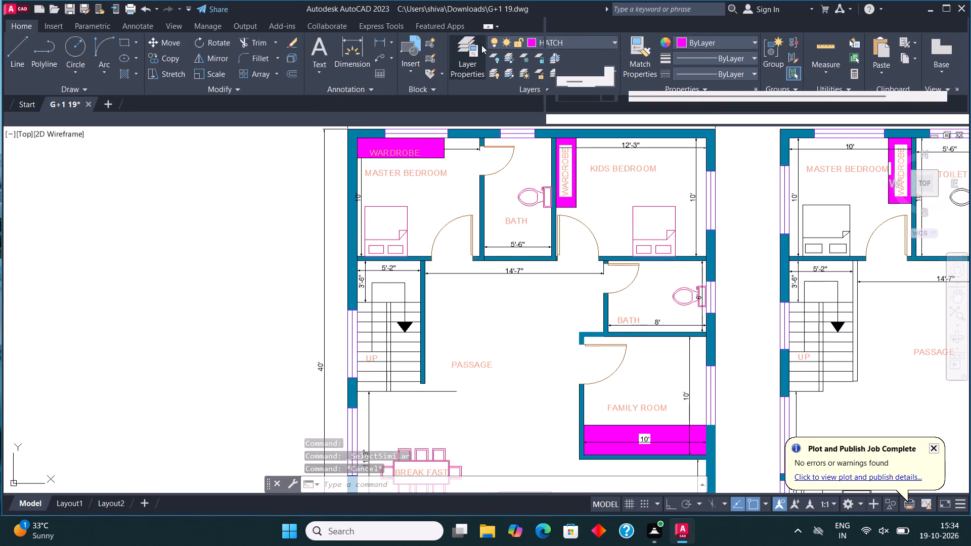
left_click(627, 41)
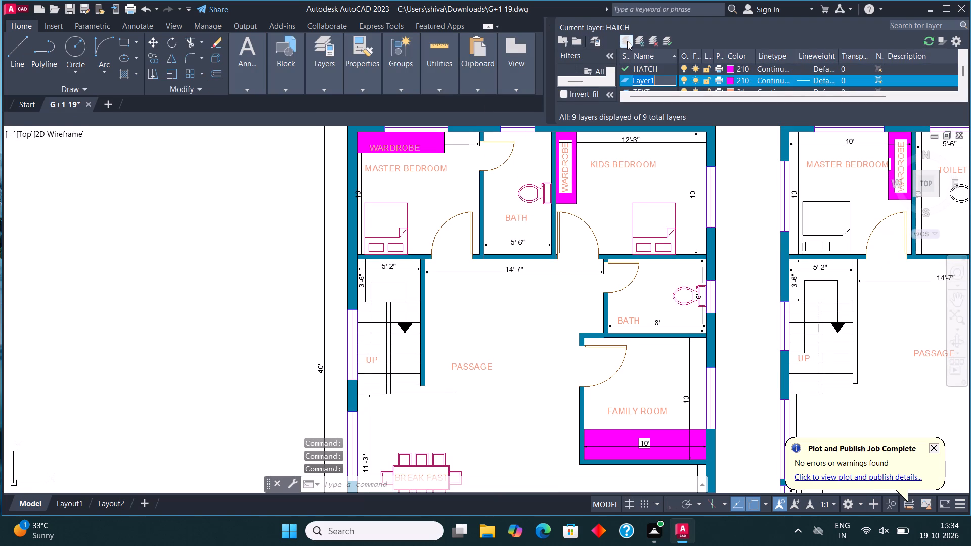
type("STAIR")
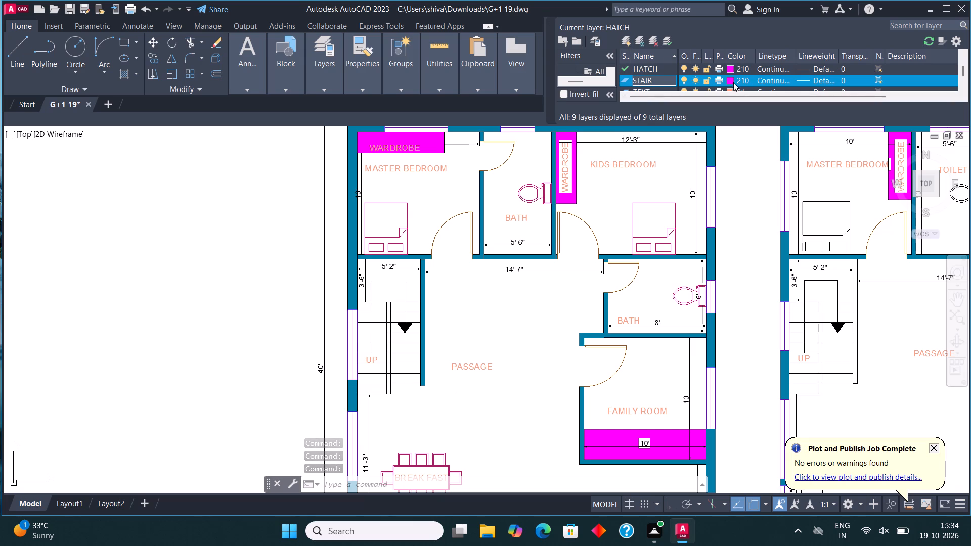
left_click(731, 80)
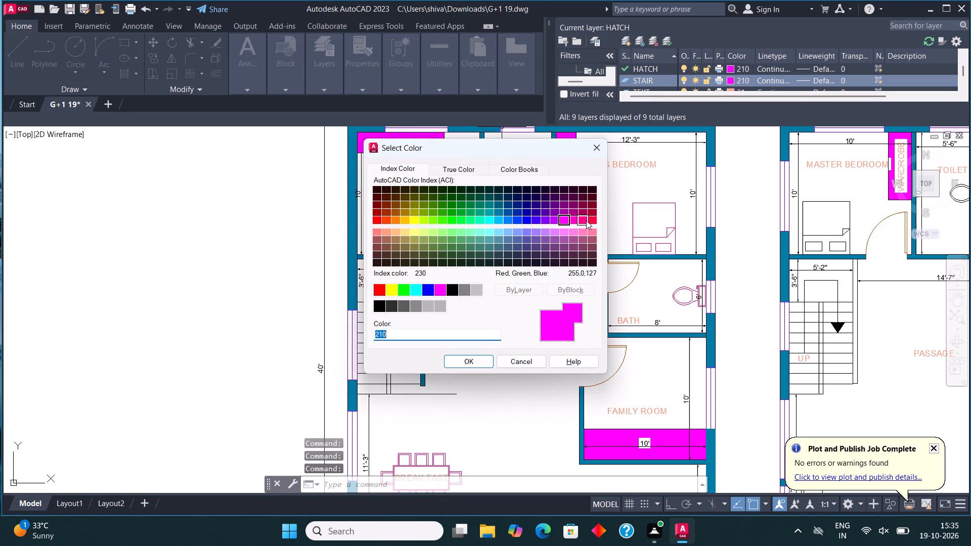
left_click(586, 220)
left_click(376, 222)
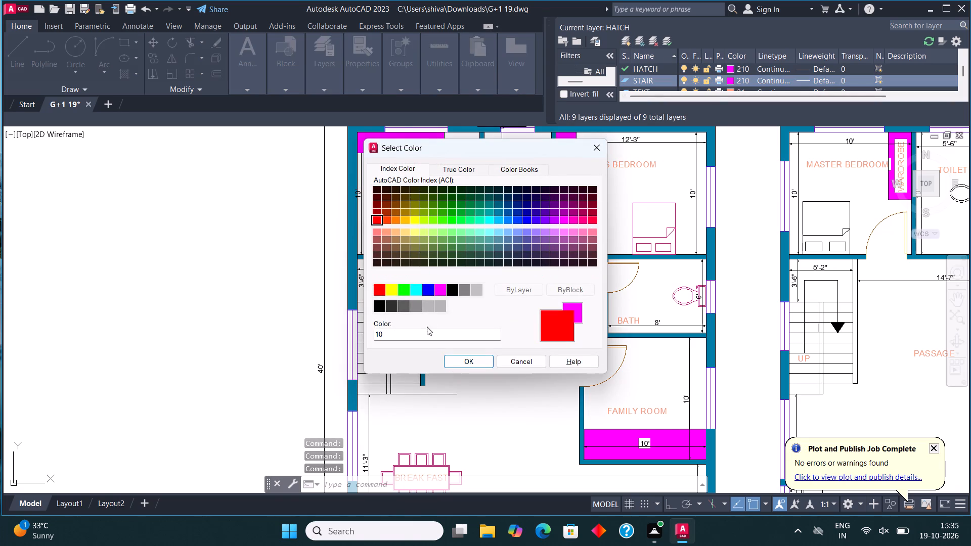
left_click(458, 358)
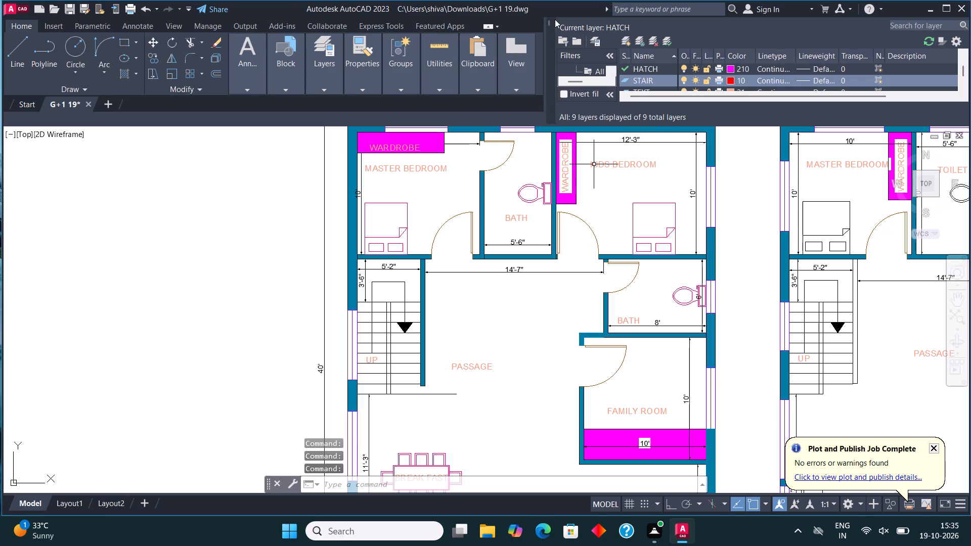
left_click(552, 19)
left_click(549, 26)
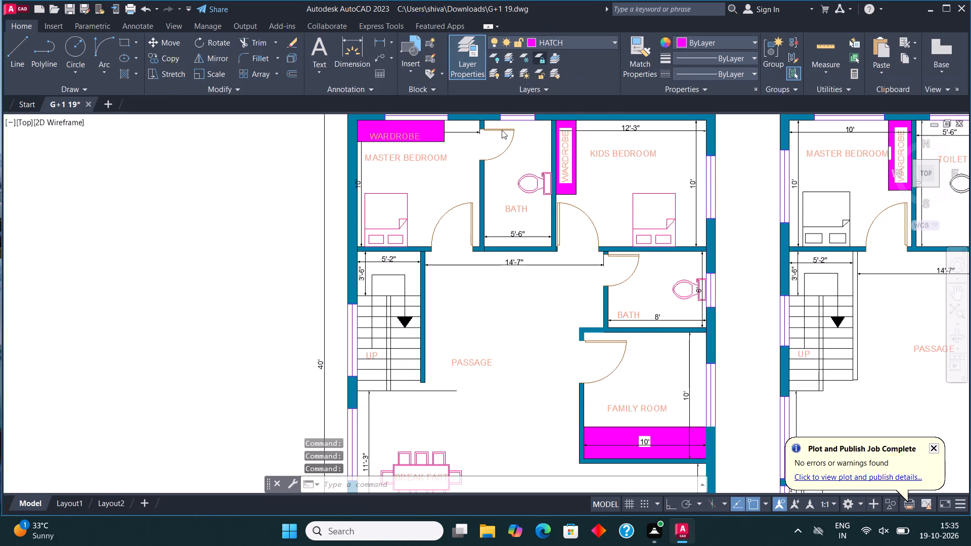
Move the ground floor staircase's treads, centre rail lines, direction line and arrowhead to the STAIR layer.
scroll(452, 281, "down", 1)
scroll(463, 261, "up", 1)
scroll(382, 399, "up", 2)
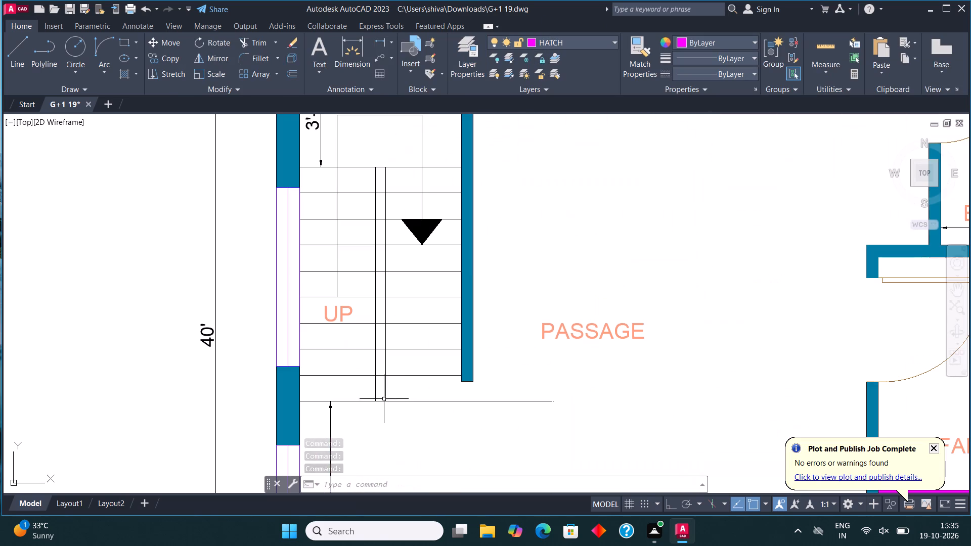
left_click(405, 393)
left_click(352, 344)
left_click_drag(442, 371, 439, 365)
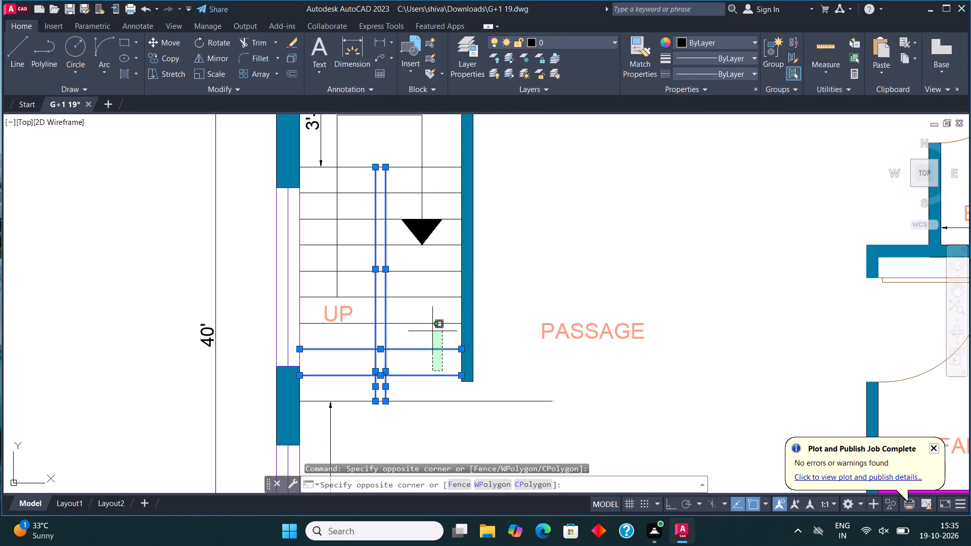
left_click(408, 259)
left_click(363, 286)
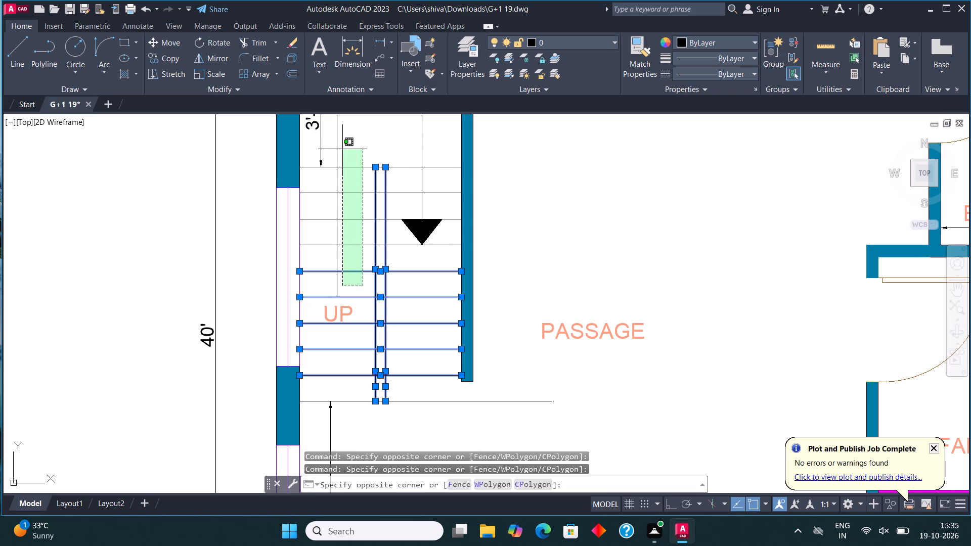
left_click(342, 148)
left_click_drag(442, 269, 442, 264)
left_click(404, 139)
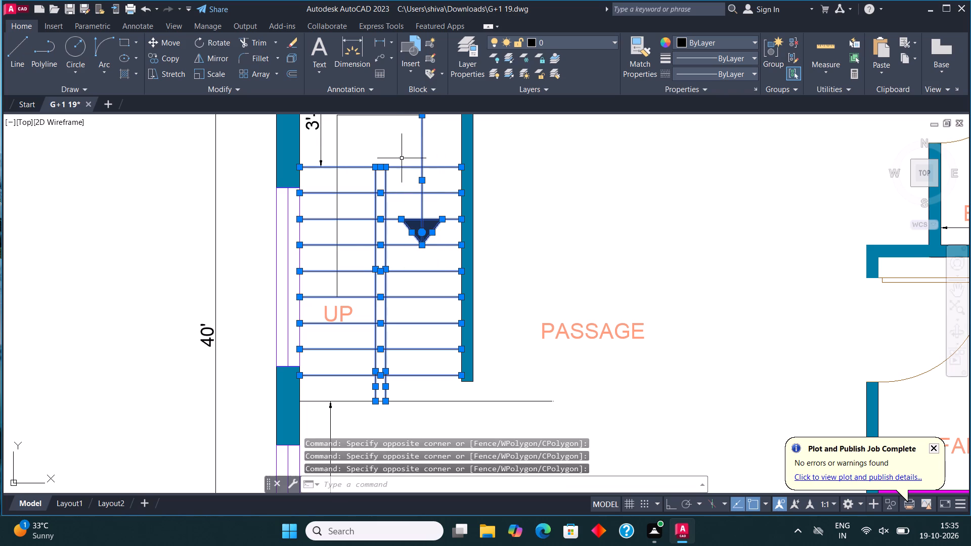
left_click(346, 265)
left_click_drag(315, 215, 320, 219)
scroll(359, 267, "down", 2)
scroll(363, 189, "up", 3)
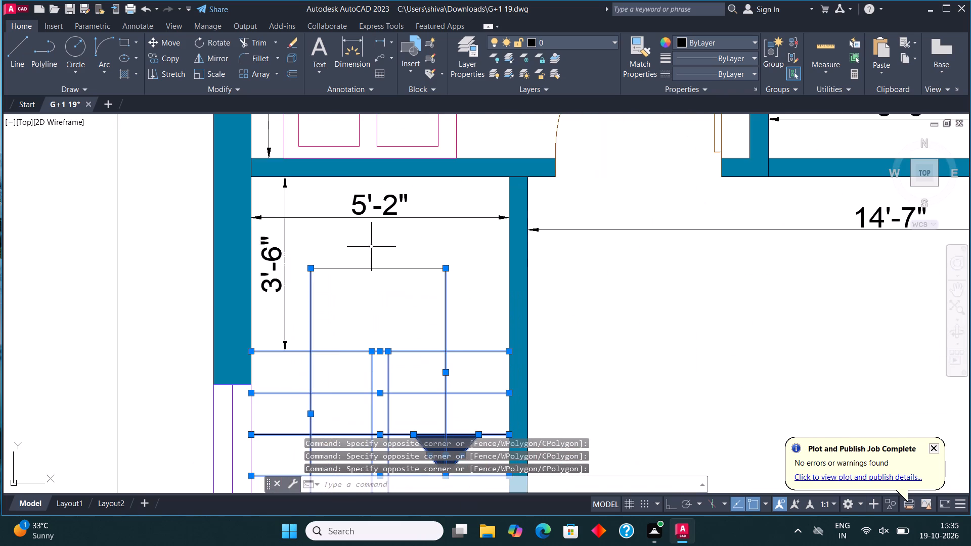
left_click(375, 261)
left_click(369, 281)
left_click(565, 37)
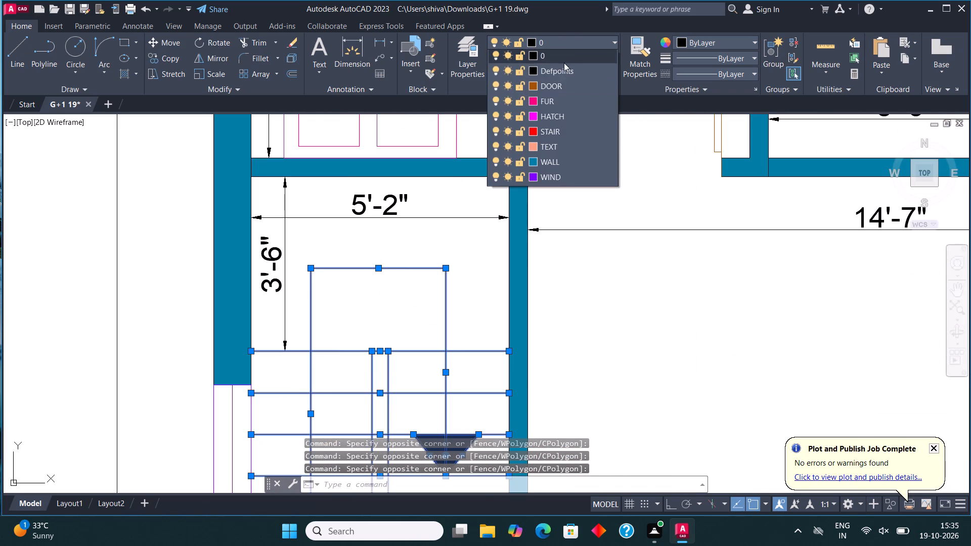
left_click(560, 131)
key("Escape")
Select all dimensions similar to the 11'-3" dimension beside the ground floor dining area and move them to the TEXT layer.
scroll(438, 234, "down", 2)
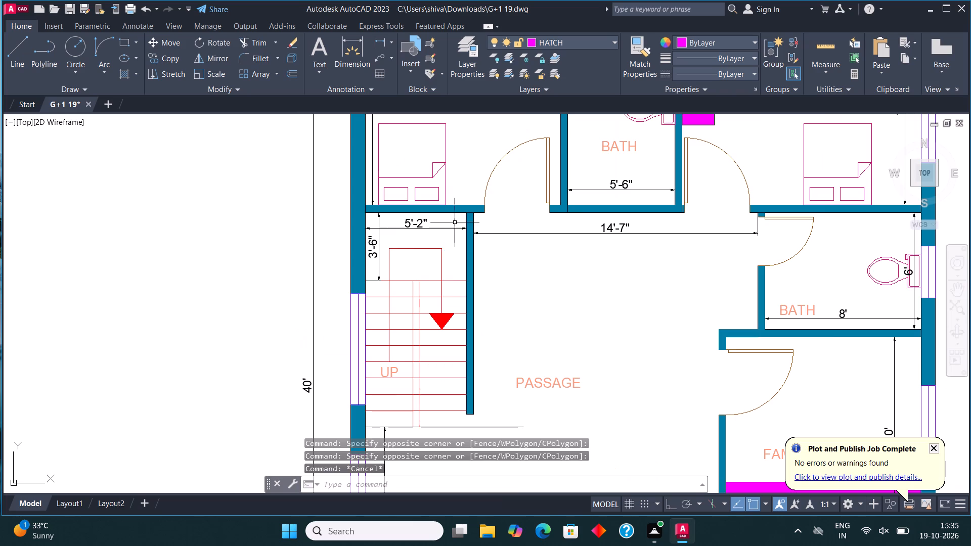
scroll(466, 254, "down", 1)
middle_click_drag(518, 314, 437, 258)
scroll(437, 258, "down", 1)
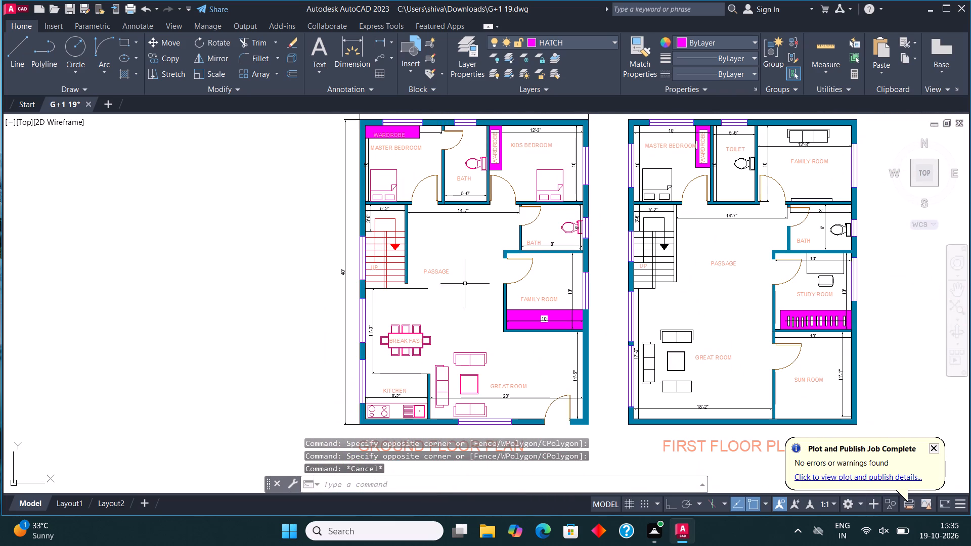
scroll(356, 336, "up", 2)
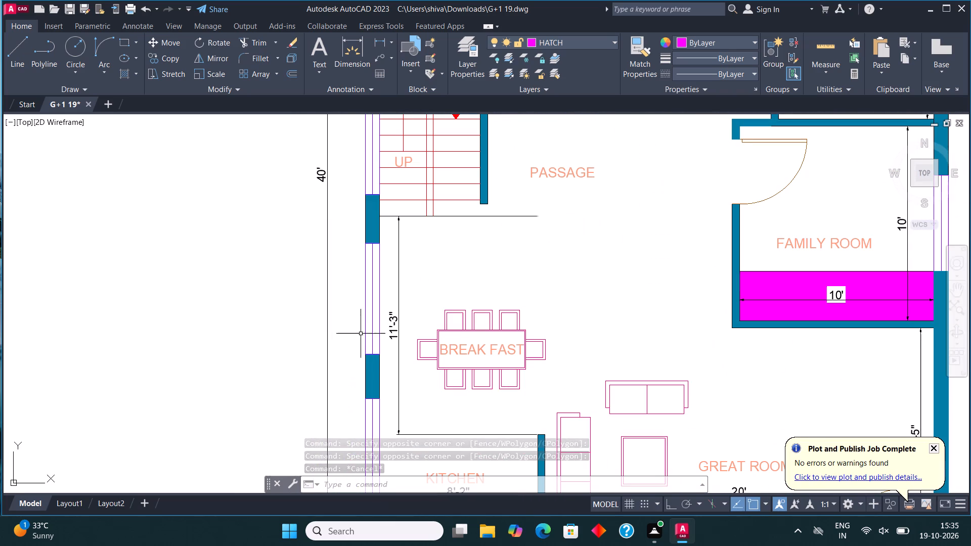
left_click(394, 318)
right_click(394, 318)
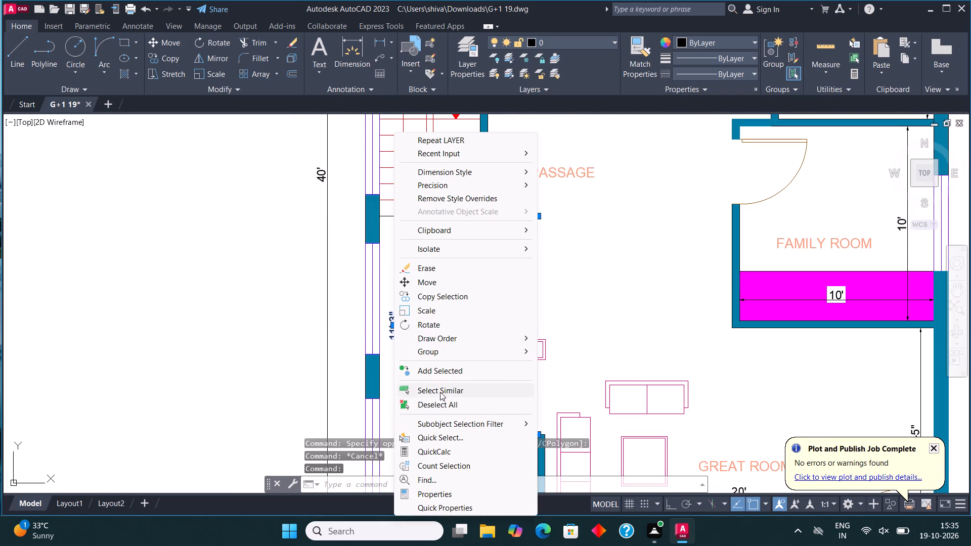
left_click(441, 386)
left_click(589, 41)
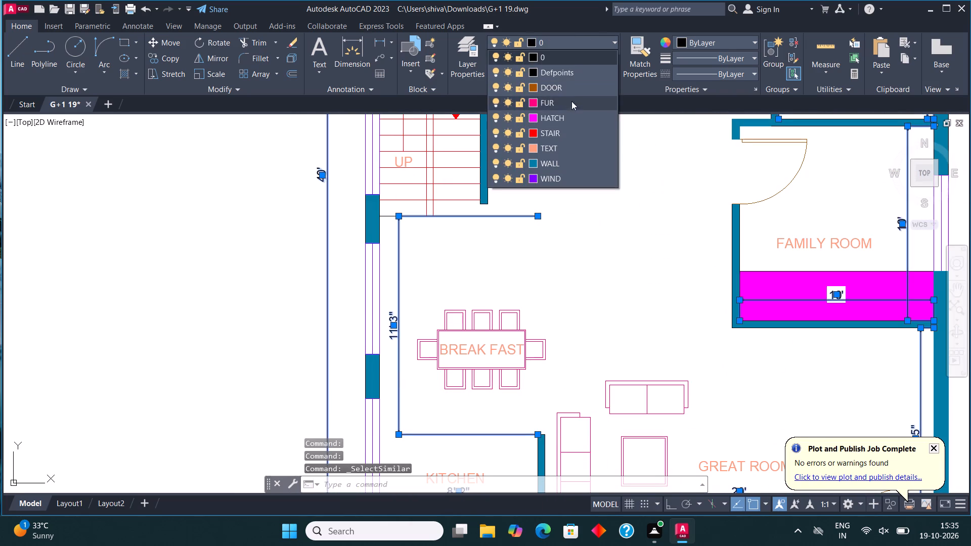
left_click(567, 148)
key("Escape")
Move the bed and pillows in the first floor master bedroom to the FUR layer.
scroll(453, 299, "down", 3)
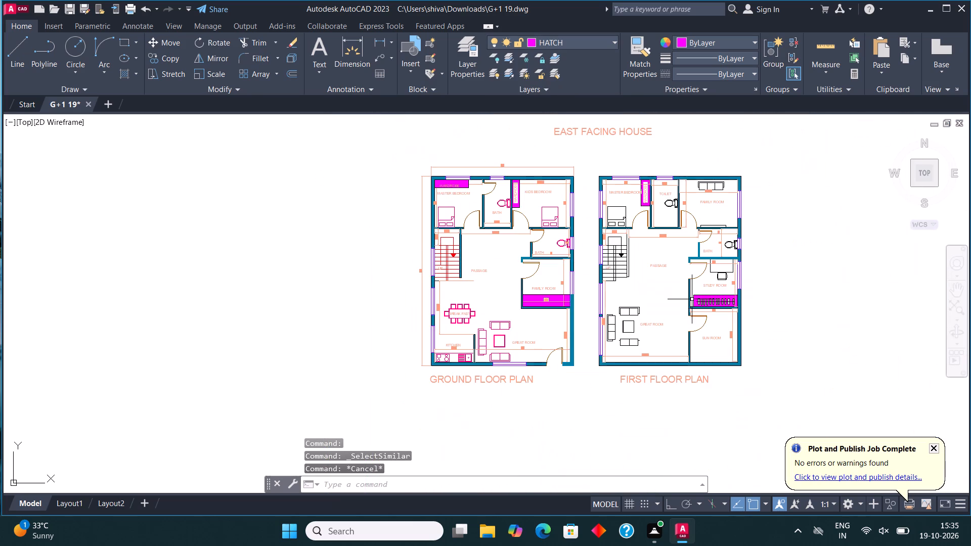
middle_click_drag(673, 287, 564, 284)
scroll(383, 217, "up", 3)
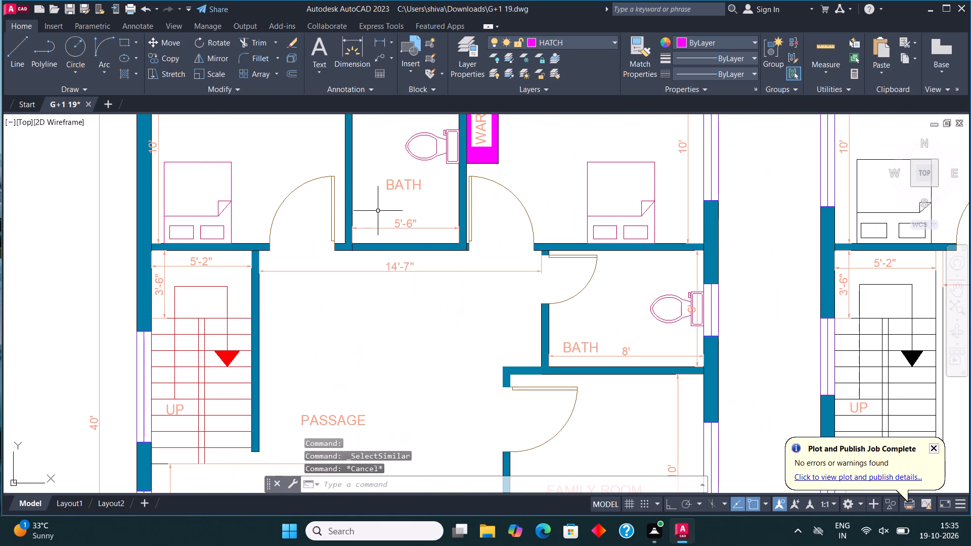
scroll(351, 205, "up", 2)
scroll(347, 205, "down", 3)
scroll(491, 276, "down", 1)
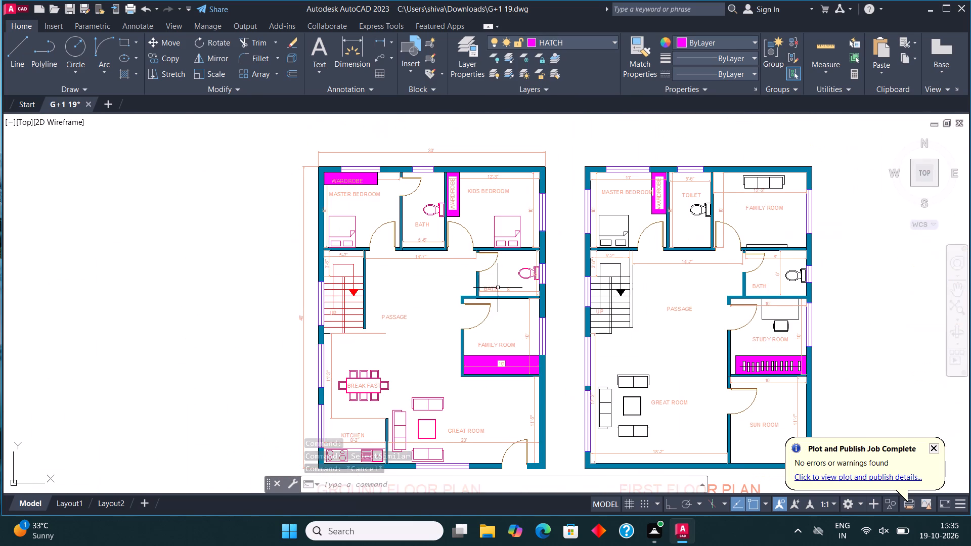
middle_click_drag(487, 284, 340, 302)
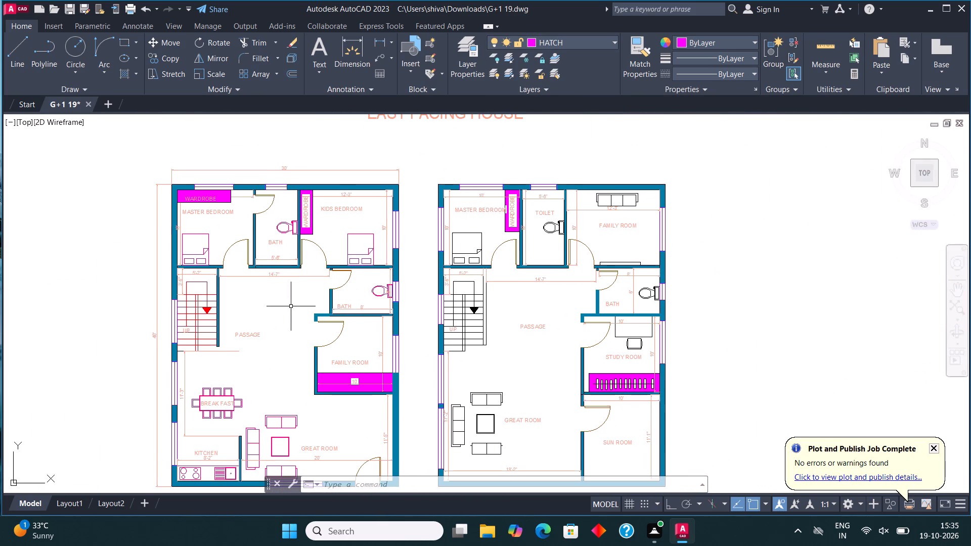
middle_click(287, 306)
scroll(555, 245, "up", 3)
scroll(475, 272, "down", 1)
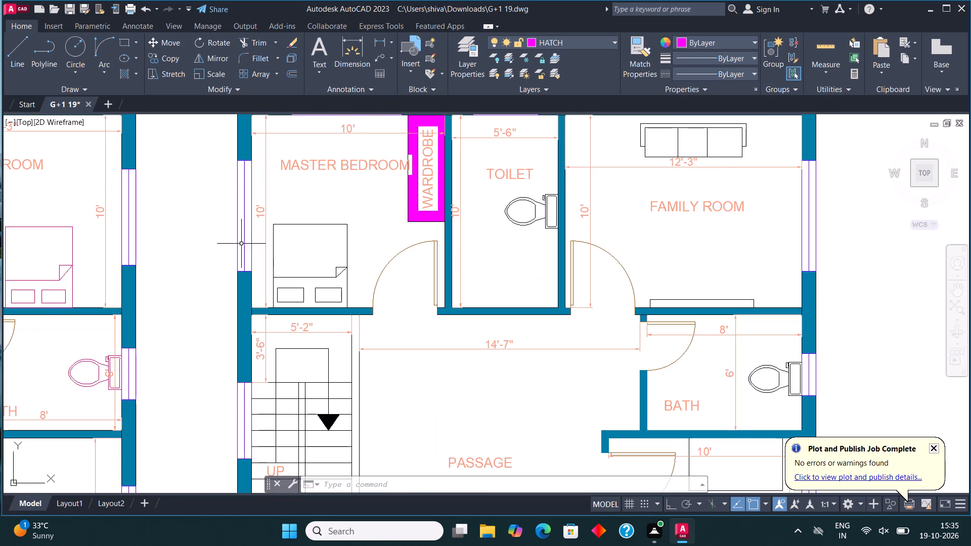
scroll(240, 242, "up", 1)
left_click_drag(426, 336, 419, 317)
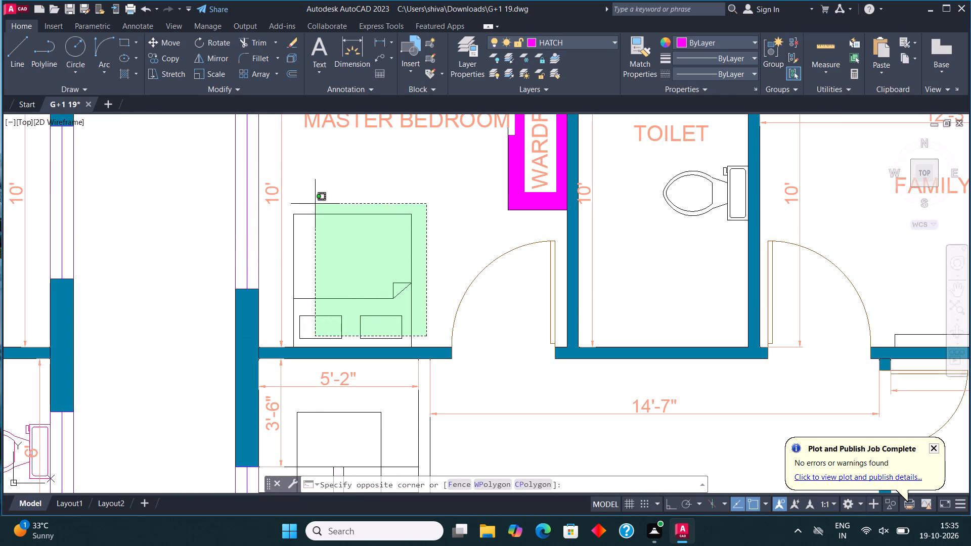
left_click(288, 179)
left_click(578, 42)
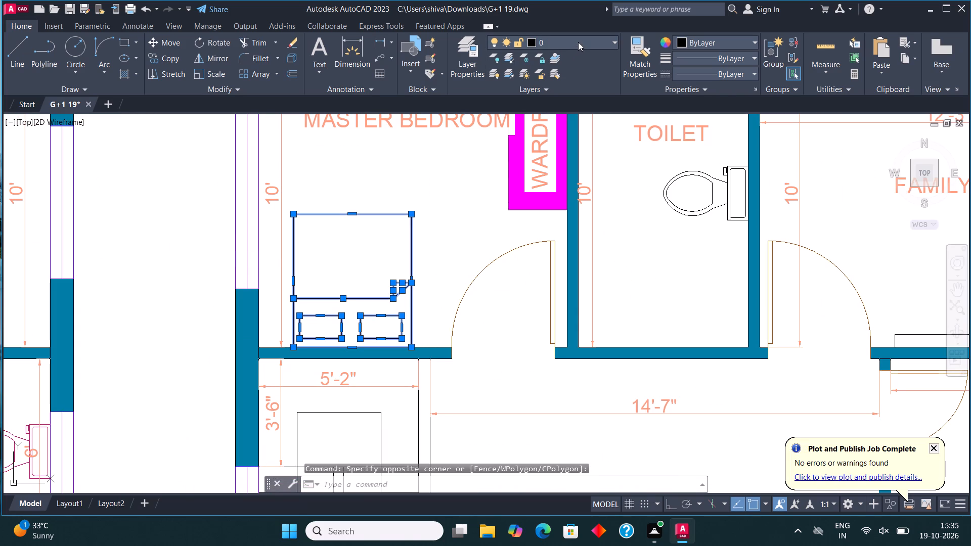
left_click(574, 103)
key("Escape")
Move the first floor toilet's WC and the family room's three-seat sofa to the FUR layer.
scroll(469, 278, "down", 2)
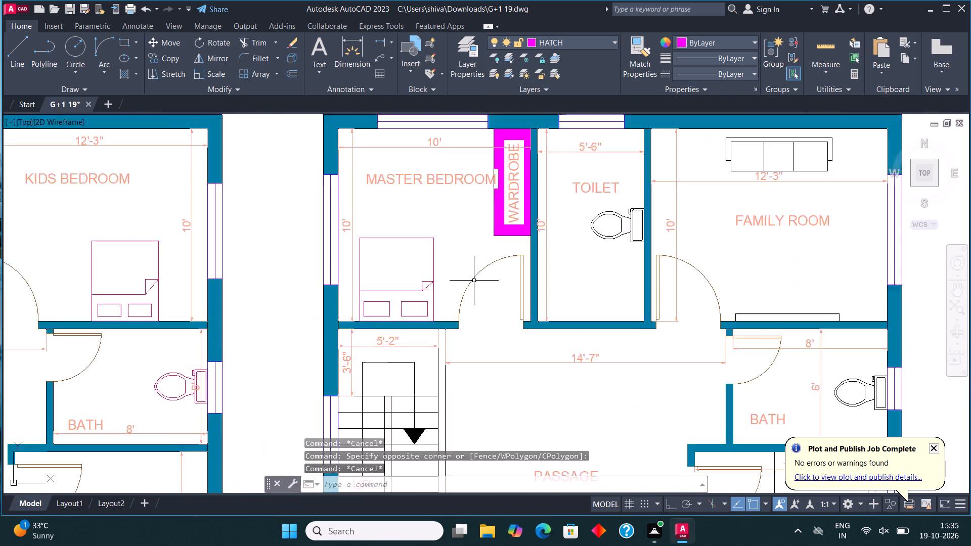
scroll(576, 261, "up", 2)
left_click(570, 264)
left_click(532, 217)
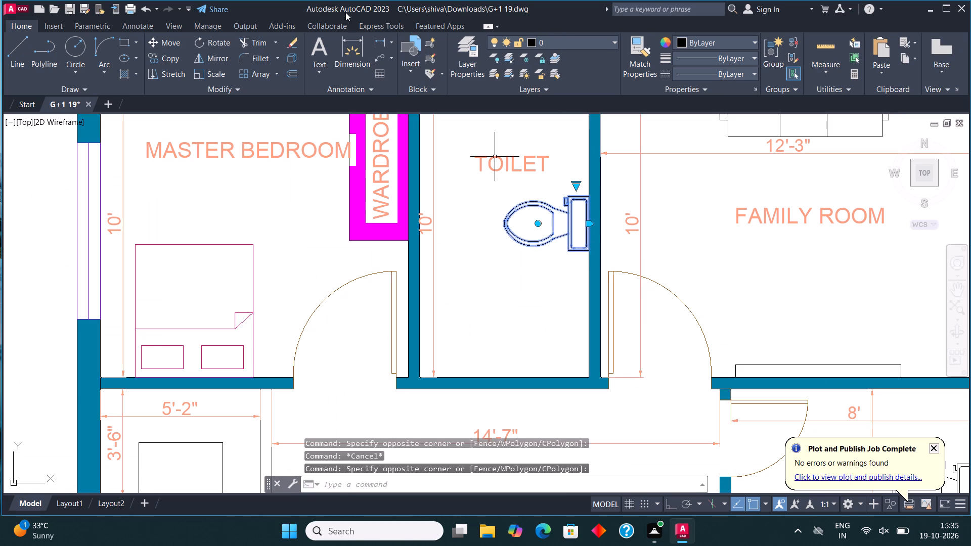
scroll(362, 36, "down", 2)
scroll(608, 234, "down", 3)
scroll(729, 216, "up", 2)
scroll(578, 193, "up", 2)
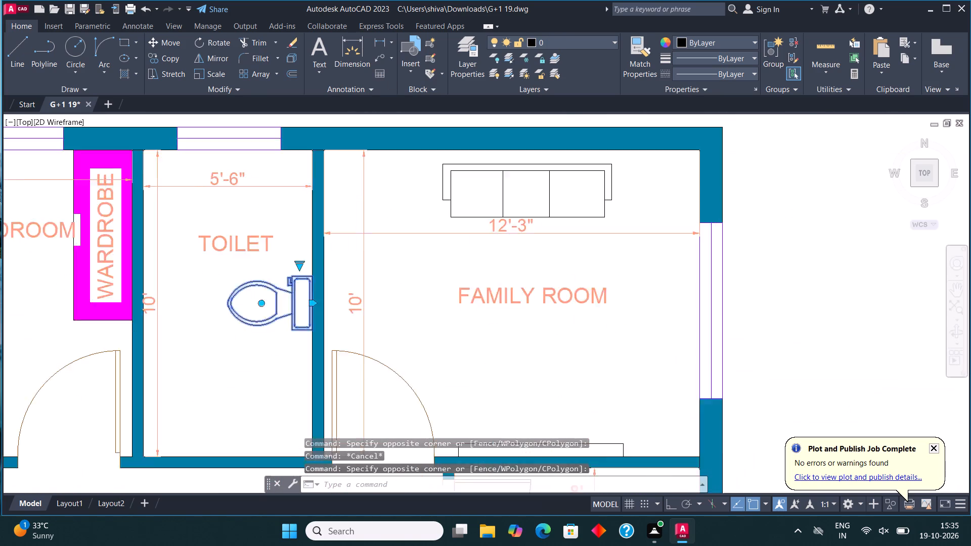
left_click(640, 231)
left_click(591, 147)
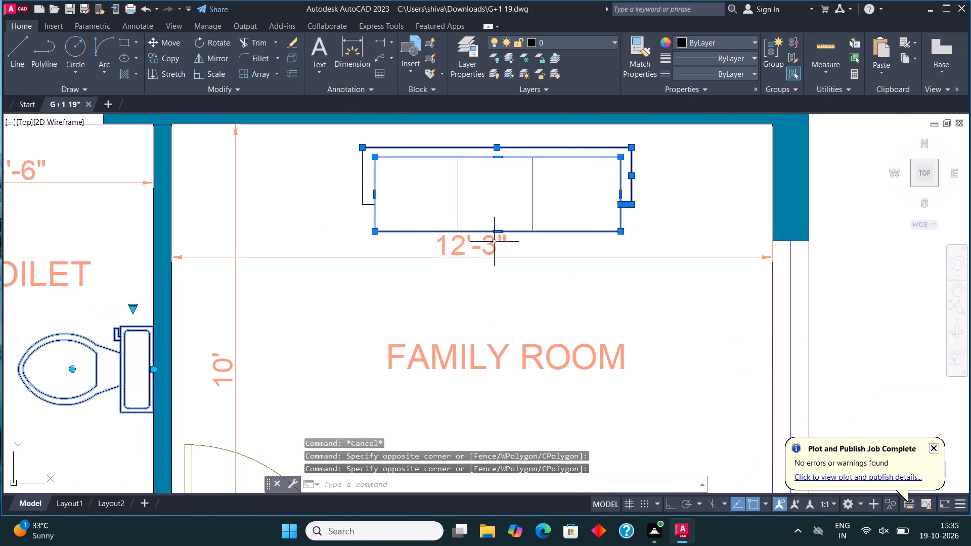
left_click(331, 253)
left_click(695, 130)
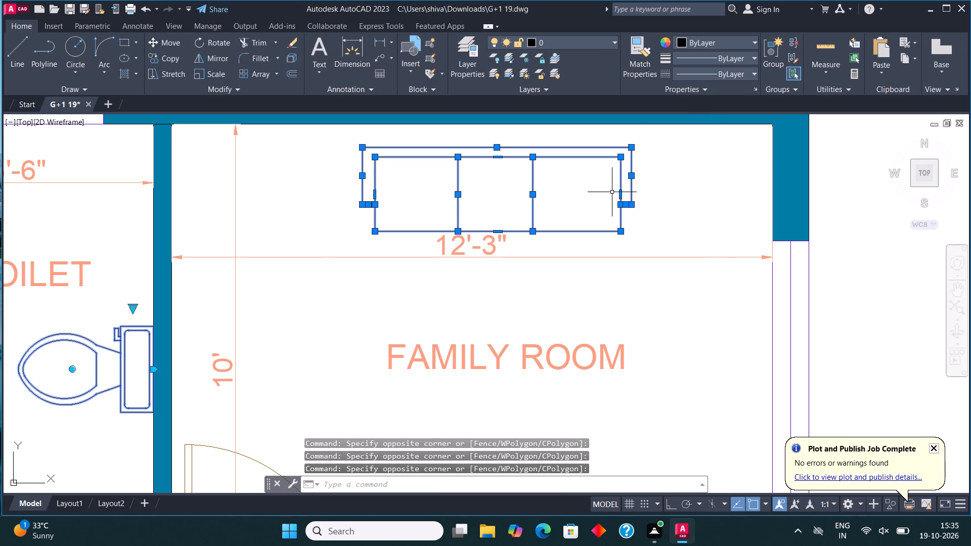
left_click(593, 42)
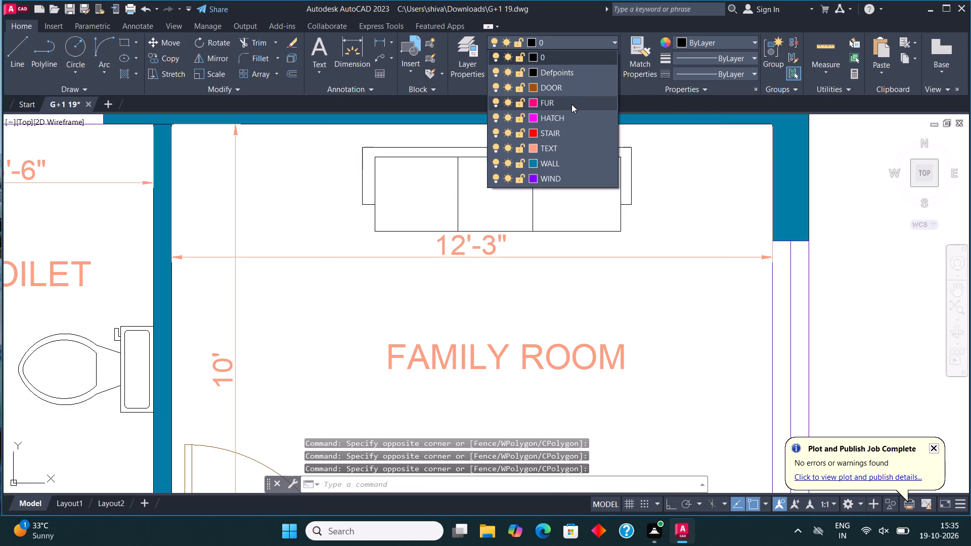
left_click(571, 104)
key("Escape")
Move the first floor bath's WC and the study room's desk and chair to the FUR layer.
scroll(557, 193, "down", 4)
scroll(569, 313, "up", 3)
left_click_drag(604, 285, 604, 261)
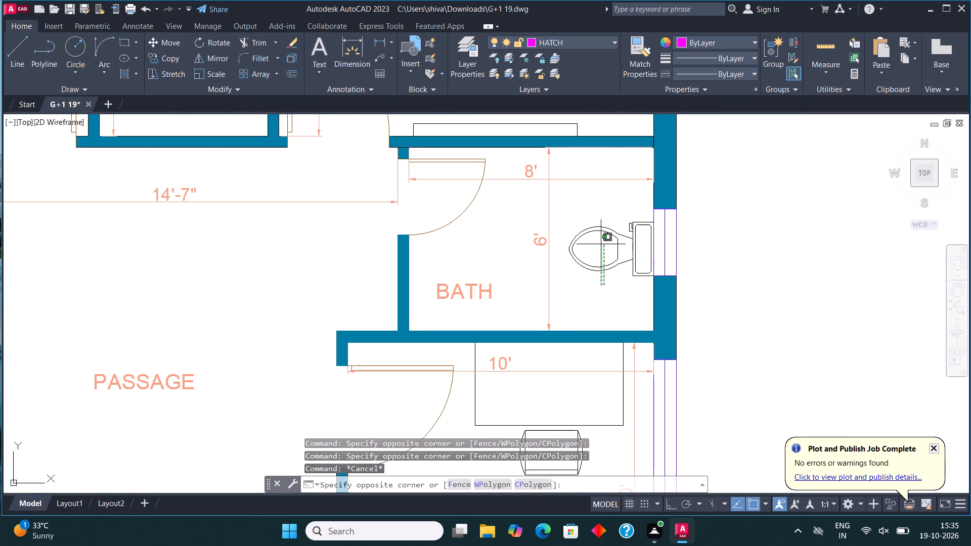
left_click(591, 209)
scroll(590, 214, "down", 3)
scroll(586, 316, "up", 4)
scroll(570, 216, "down", 3)
scroll(566, 173, "up", 3)
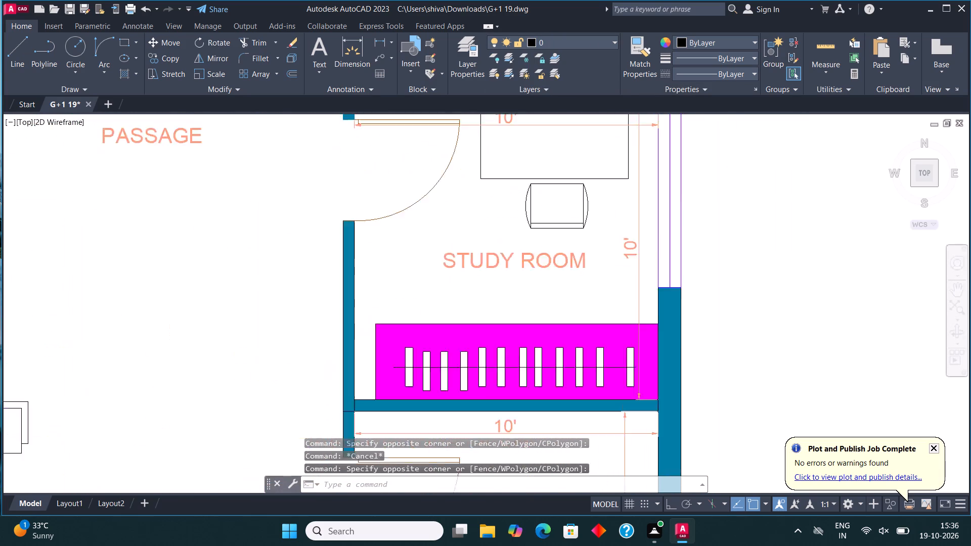
left_click(618, 270)
left_click(468, 152)
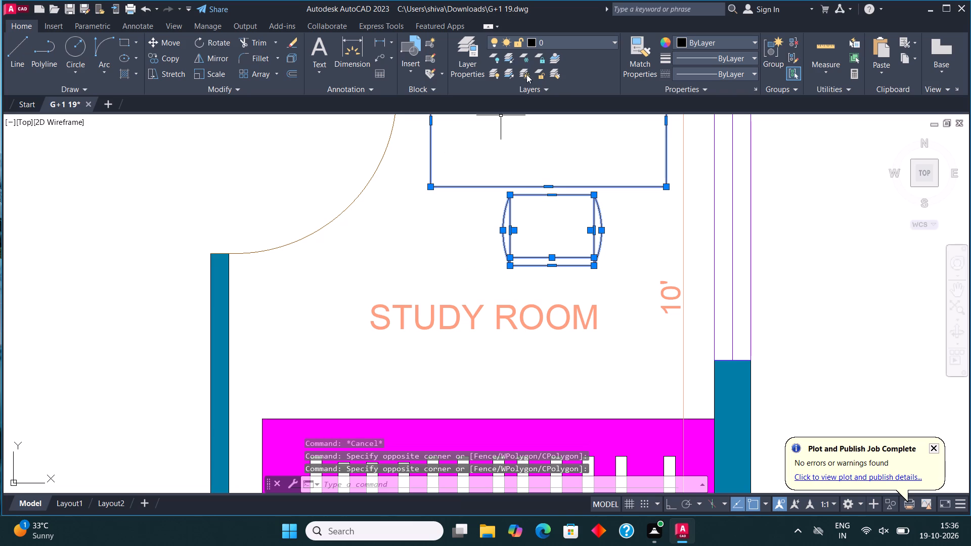
left_click(565, 37)
left_click(572, 106)
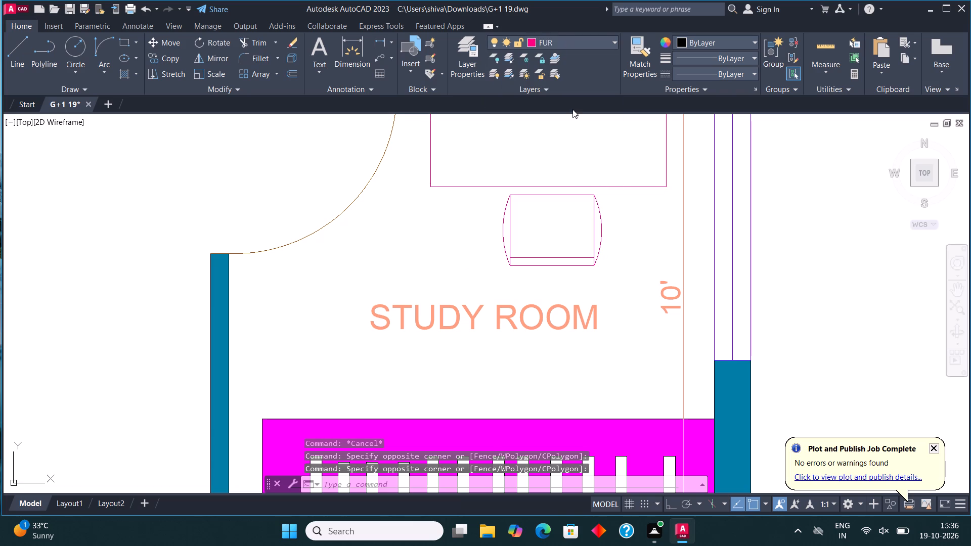
key("Escape")
On layer 0, draw the missing side and back lines of the lower two-seat sofa in the first floor great room, sides about 1'-5".
scroll(563, 210, "down", 3)
middle_click_drag(561, 283, 659, 226)
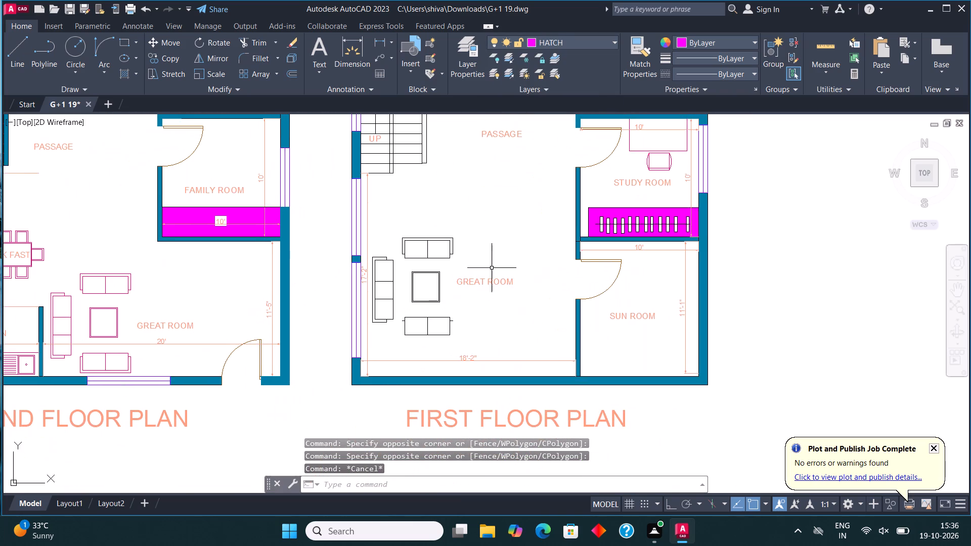
scroll(400, 316, "up", 1)
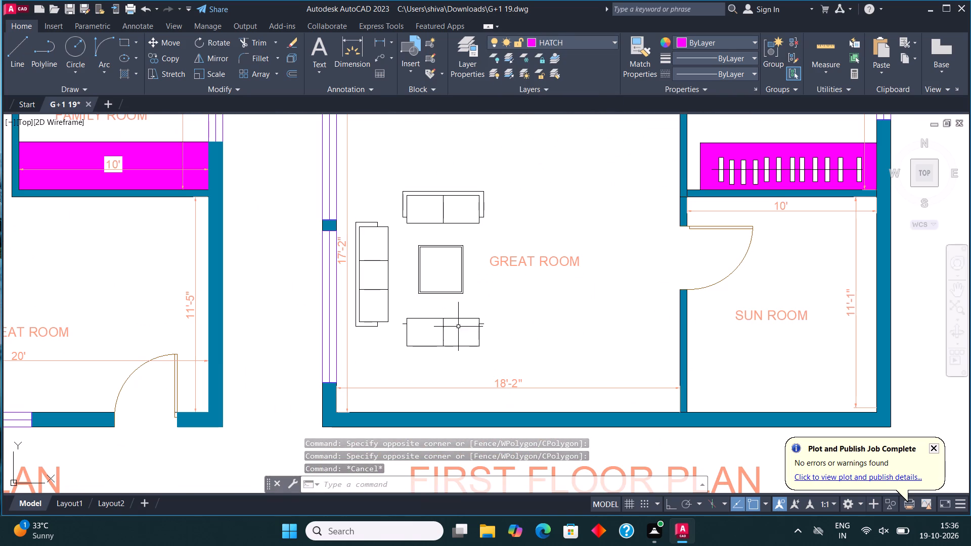
left_click(559, 42)
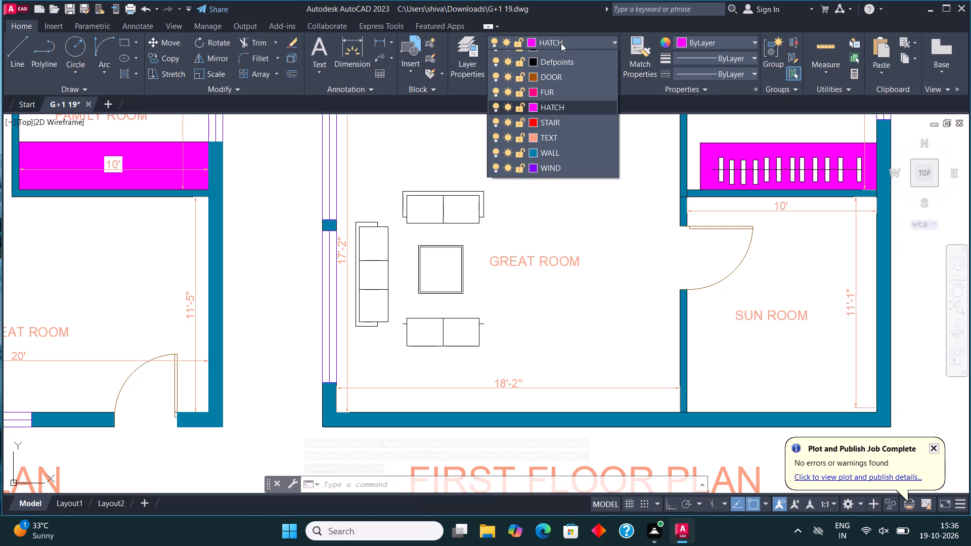
left_click(557, 60)
left_click(32, 48)
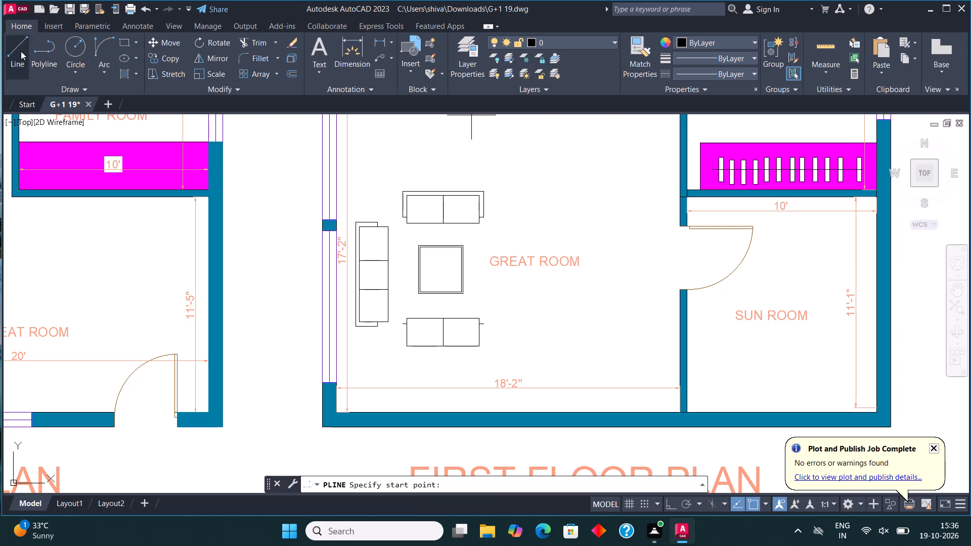
left_click(21, 51)
scroll(430, 378, "up", 1)
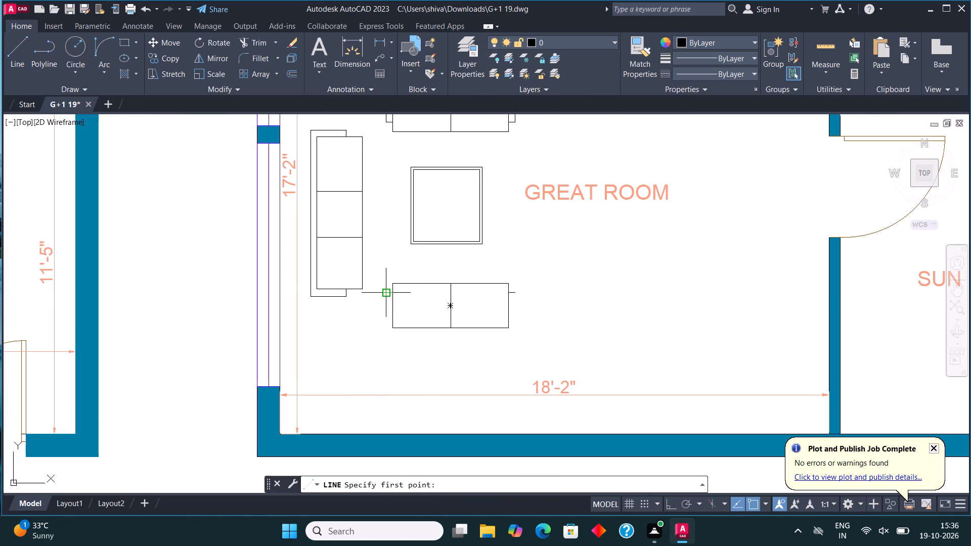
left_click(385, 292)
scroll(391, 331, "up", 3)
key("F8")
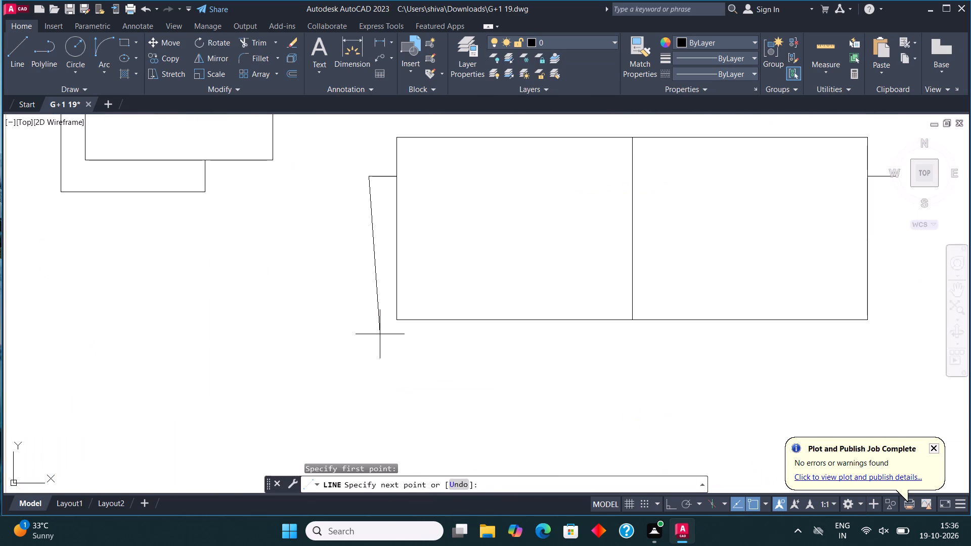
scroll(378, 336, "down", 1)
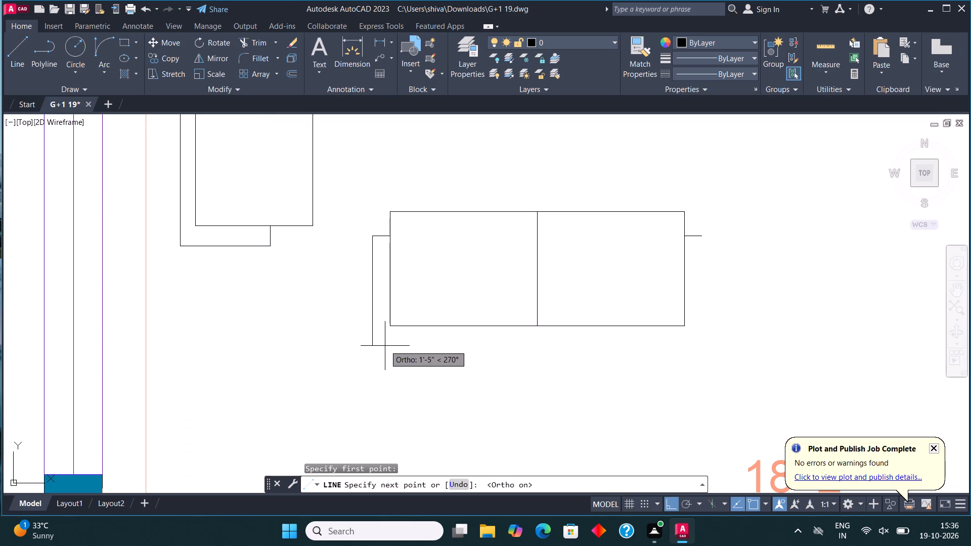
left_click(385, 346)
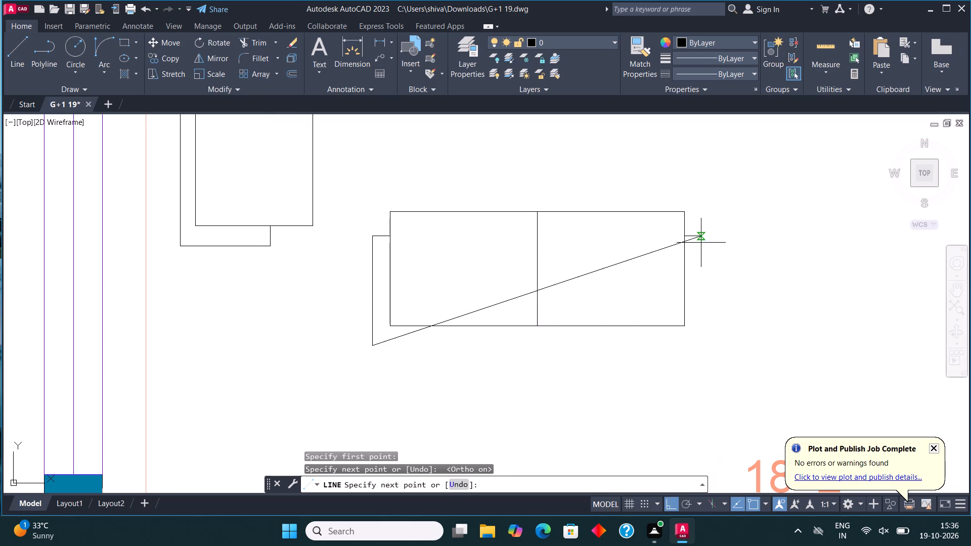
left_click(702, 281)
left_click(702, 233)
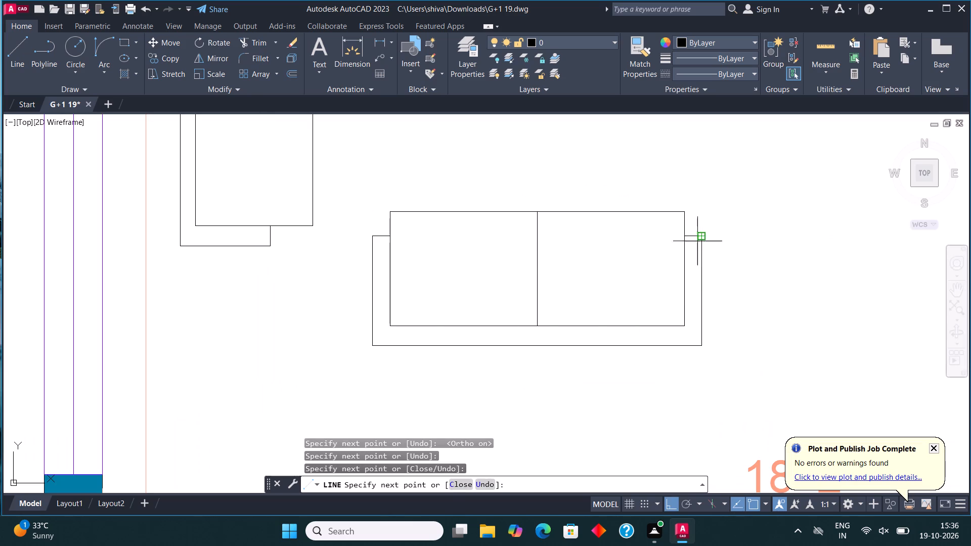
key("Escape")
Move the first floor great room's three sofas and centre table to the FUR layer.
scroll(541, 378, "down", 1)
left_click(655, 370)
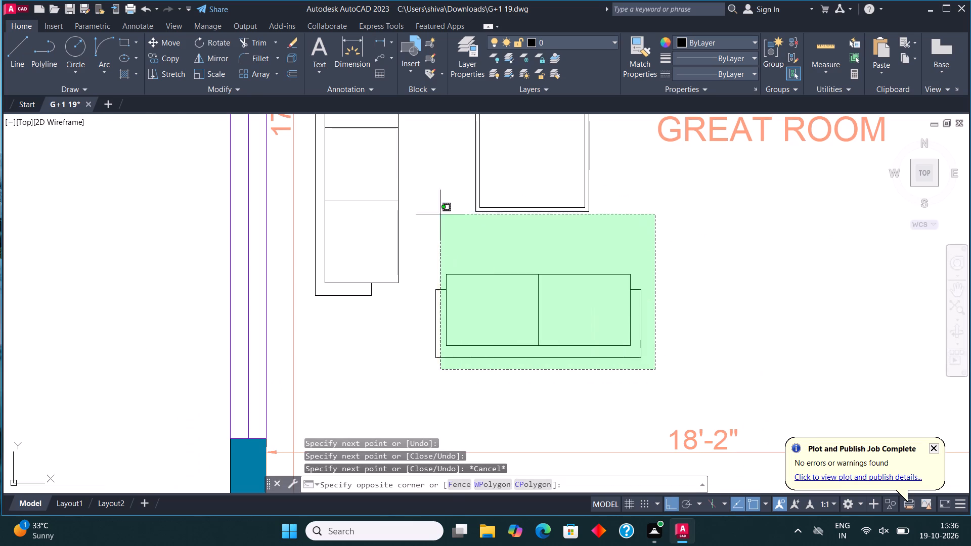
left_click(399, 192)
scroll(448, 304, "down", 2)
scroll(434, 291, "up", 1)
left_click(430, 314)
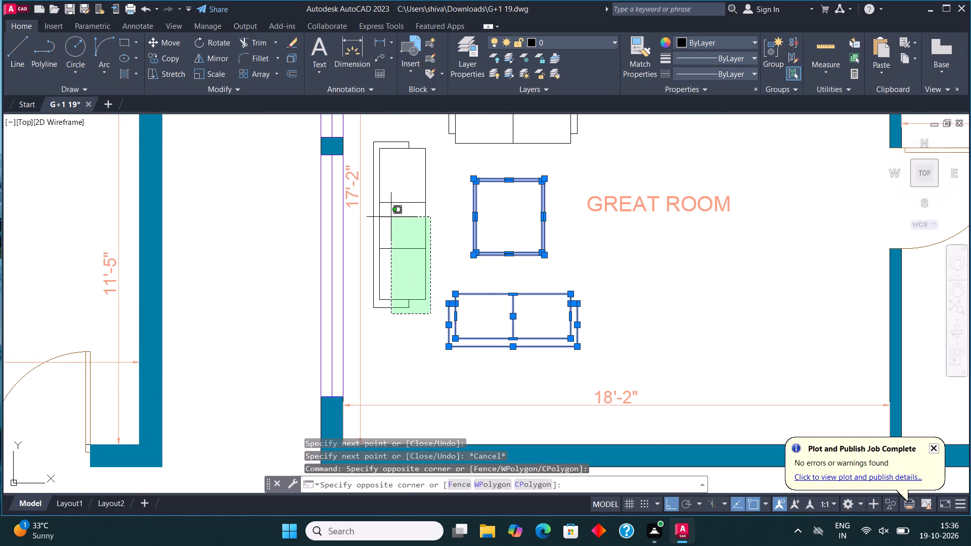
left_click(372, 136)
scroll(405, 303, "down", 3)
scroll(455, 220, "up", 3)
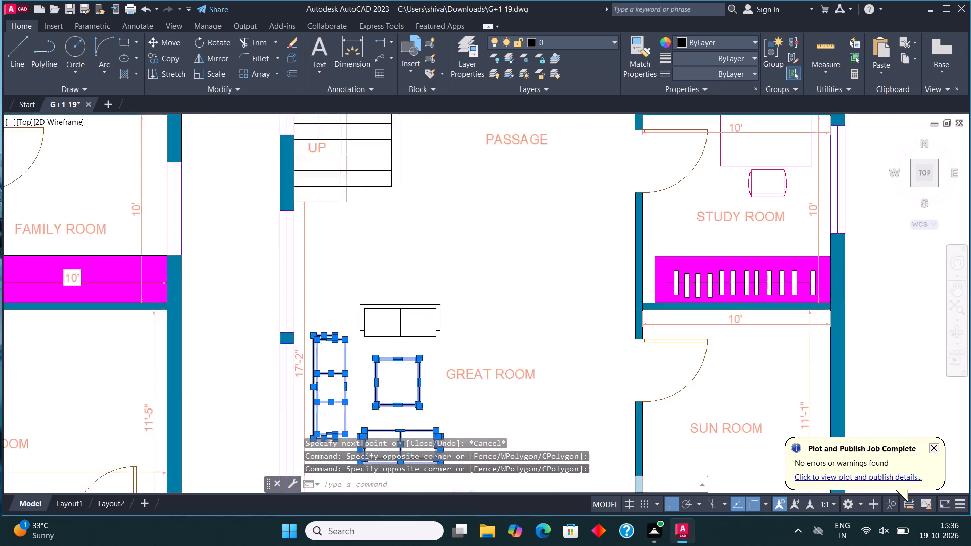
scroll(447, 266, "down", 2)
scroll(430, 335, "up", 2)
left_click_drag(478, 351, 473, 344)
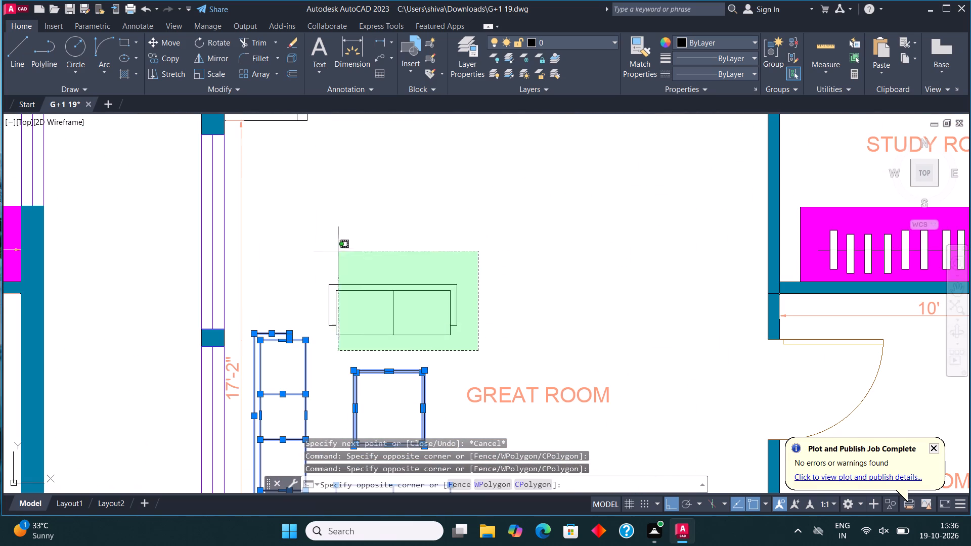
left_click(320, 233)
left_click(585, 40)
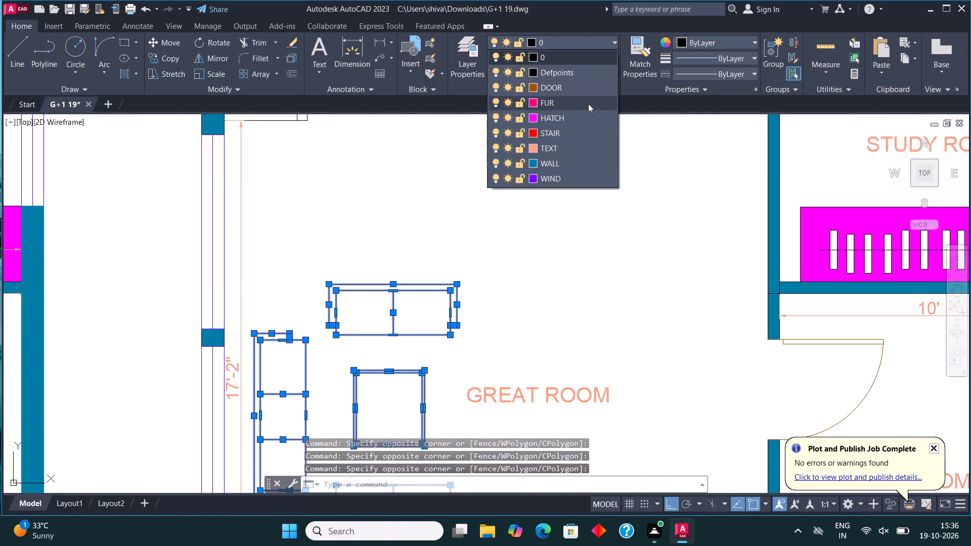
left_click(588, 104)
key("Escape")
Move the first floor staircase's treads, middle railing lines and direction arrow to the STAIR layer.
scroll(465, 309, "down", 3)
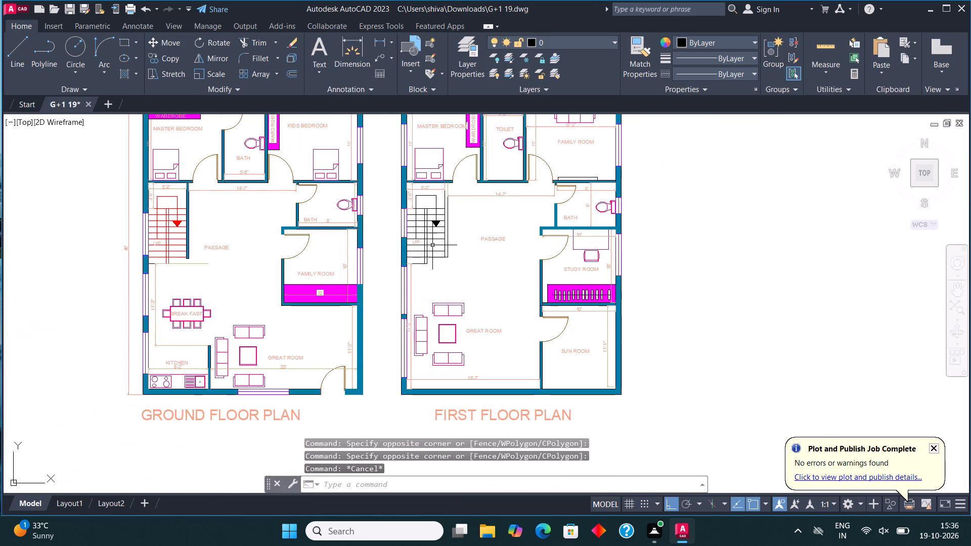
middle_click_drag(441, 246, 453, 293)
scroll(441, 311, "up", 3)
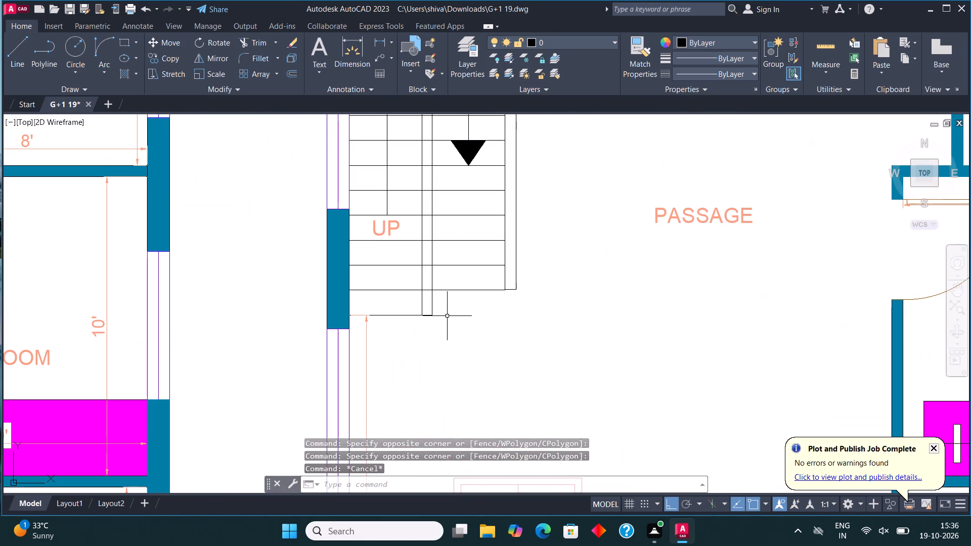
left_click(456, 318)
left_click(410, 260)
left_click_drag(479, 254, 479, 248)
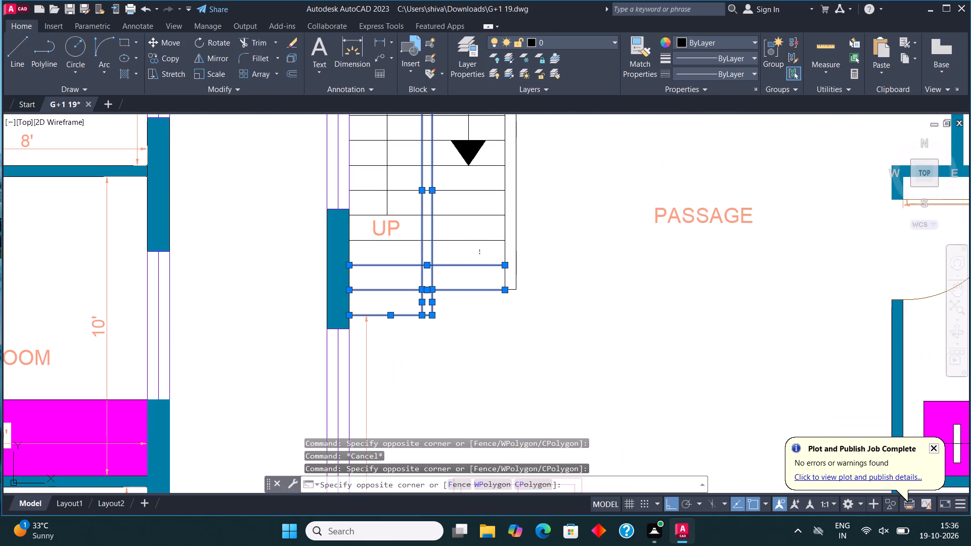
left_click(432, 121)
middle_click_drag(431, 143, 436, 271)
left_click_drag(446, 293, 445, 291)
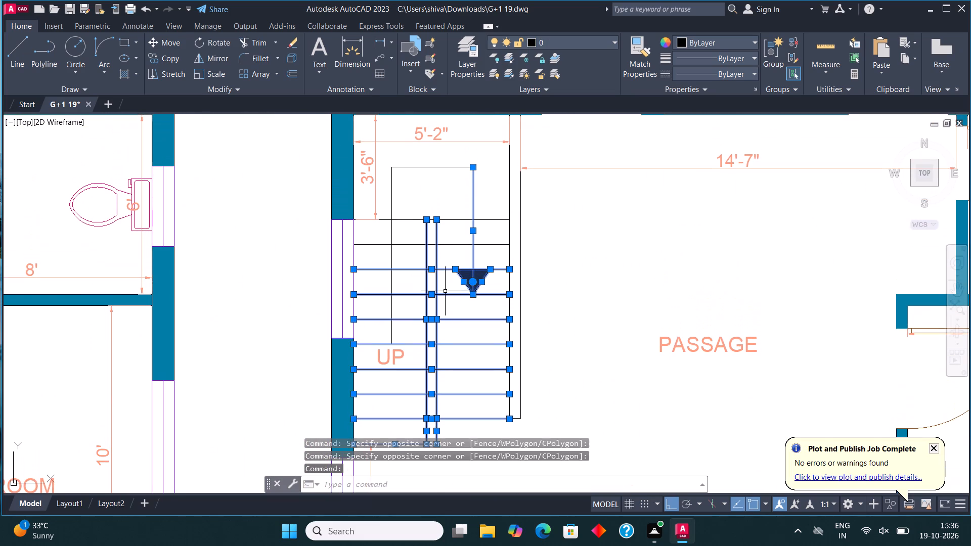
left_click_drag(445, 291, 444, 285)
left_click(460, 256)
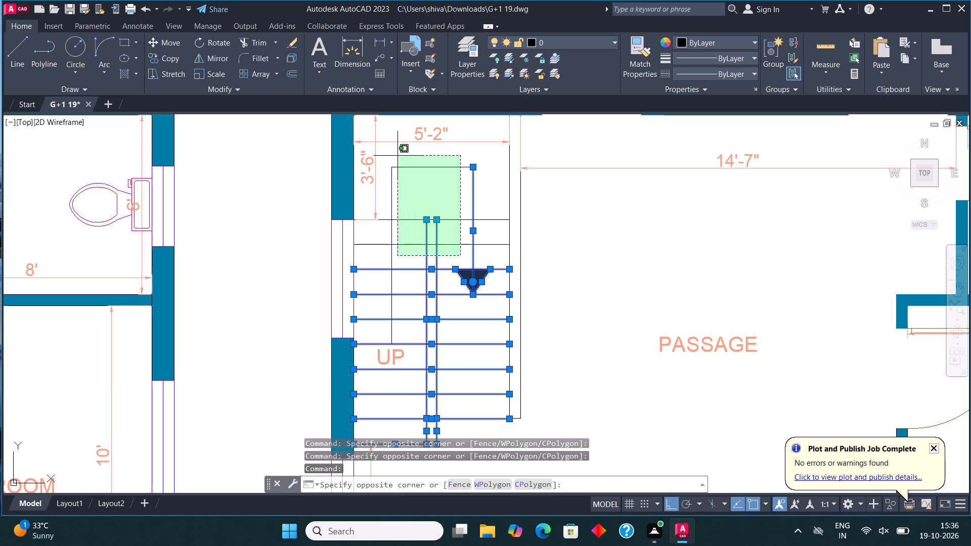
left_click(388, 161)
left_click(560, 41)
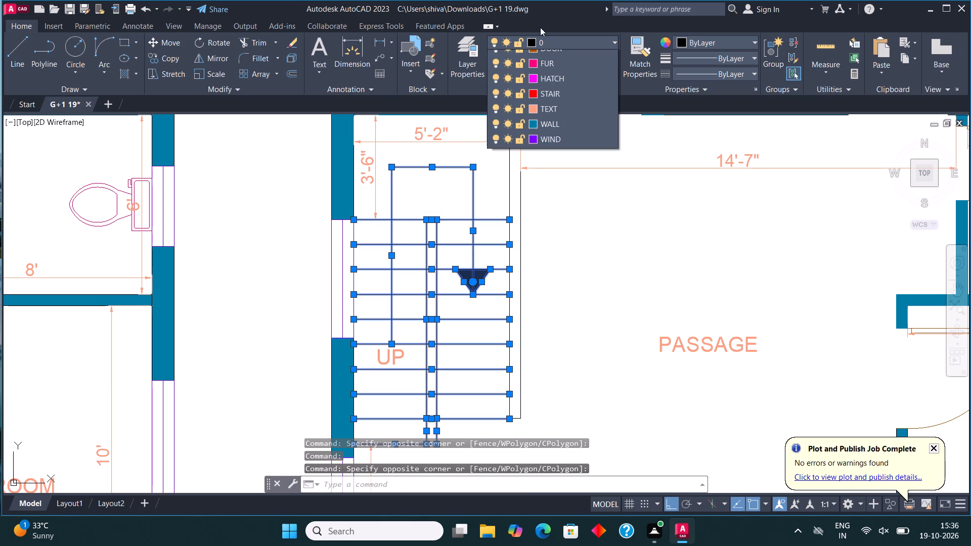
left_click(564, 132)
key("Escape")
Review the layer colours across the ground floor and first floor plans.
scroll(517, 240, "down", 3)
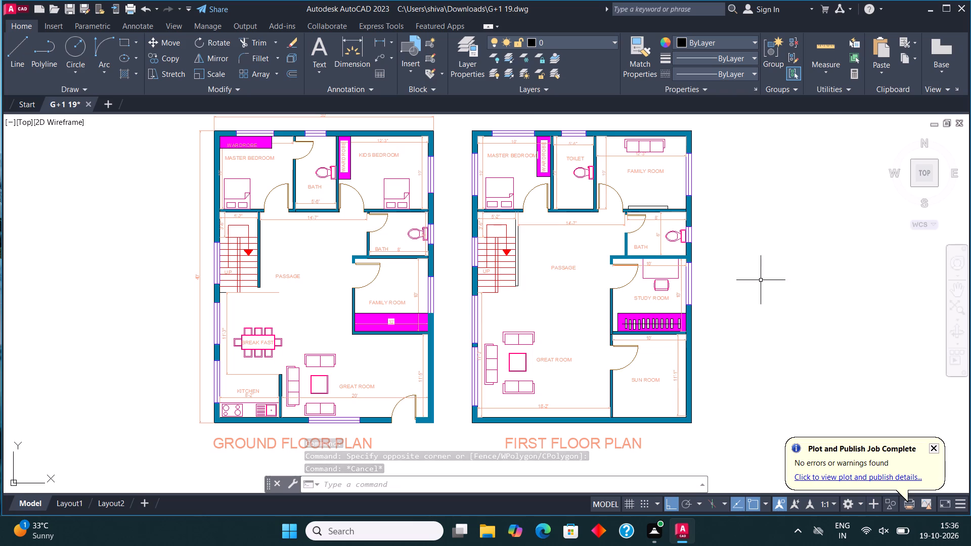
scroll(600, 283, "up", 2)
scroll(576, 292, "down", 3)
middle_click_drag(577, 287, 545, 271)
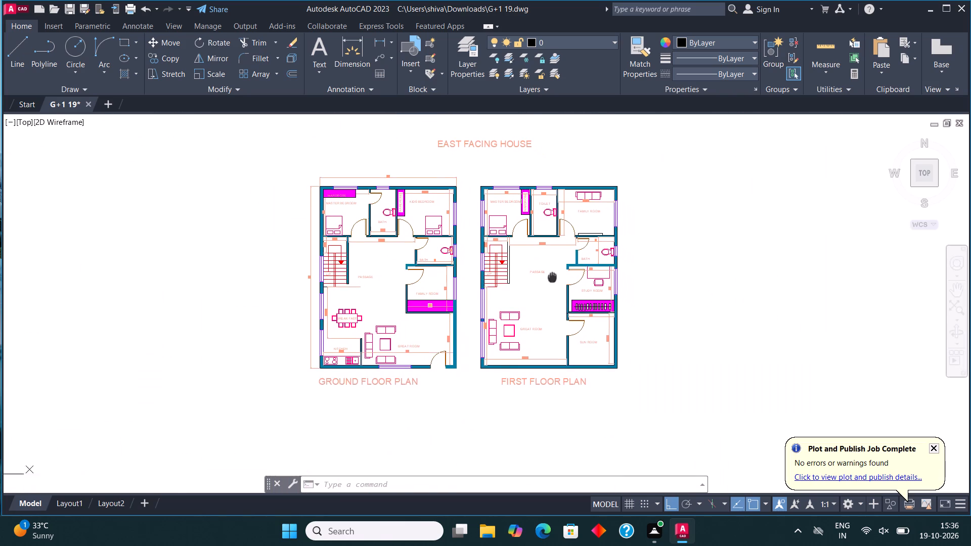
middle_click_drag(545, 271, 539, 267)
scroll(544, 270, "down", 1)
middle_click_drag(539, 274, 504, 301)
scroll(504, 301, "up", 1)
middle_click_drag(500, 299, 476, 301)
scroll(476, 301, "up", 1)
scroll(448, 255, "down", 1)
middle_click_drag(451, 256, 464, 256)
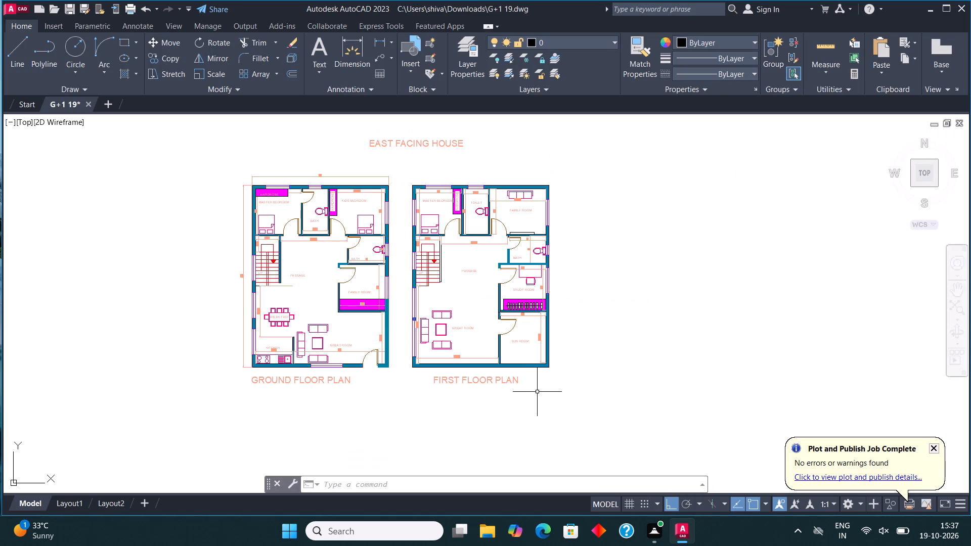
In Layout1, zoom the viewport to a window around both floor plans and their titles, and return to paper space.
left_click(62, 503)
double_click(373, 388)
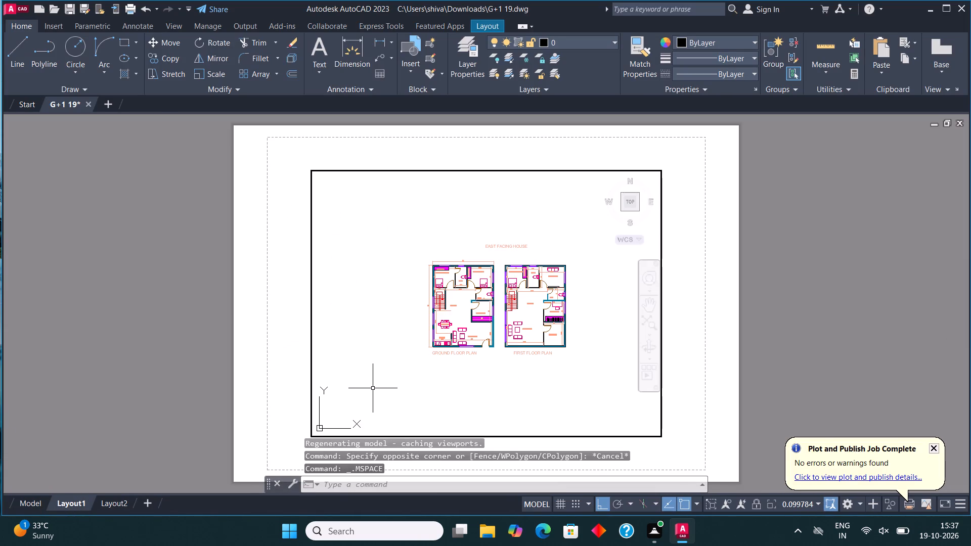
key("z")
key("Return")
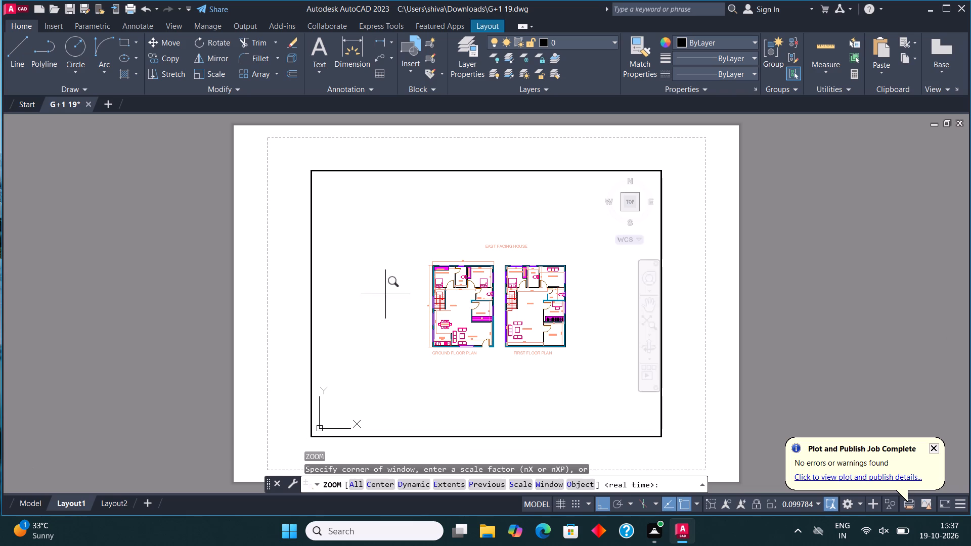
left_click(408, 238)
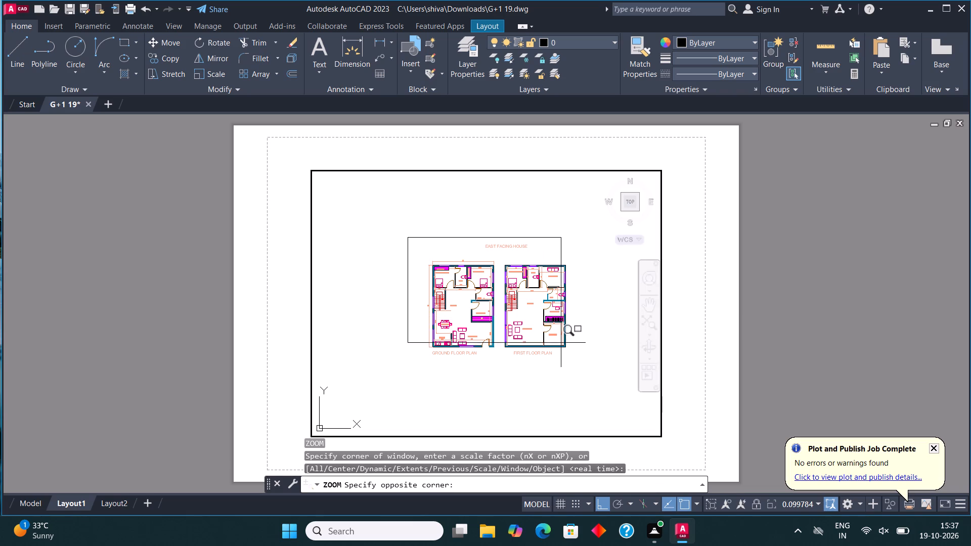
left_click(580, 359)
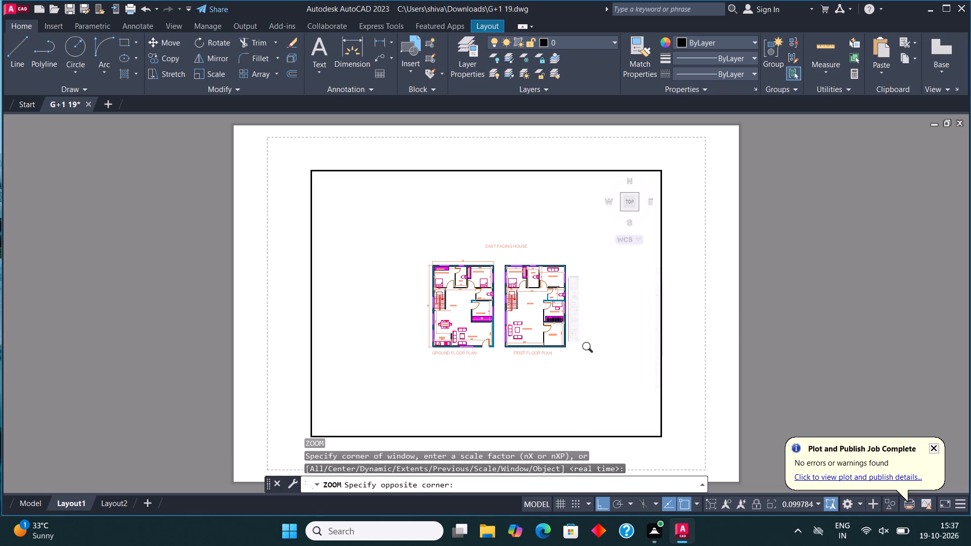
double_click(386, 139)
scroll(401, 204, "down", 2)
scroll(496, 272, "up", 1)
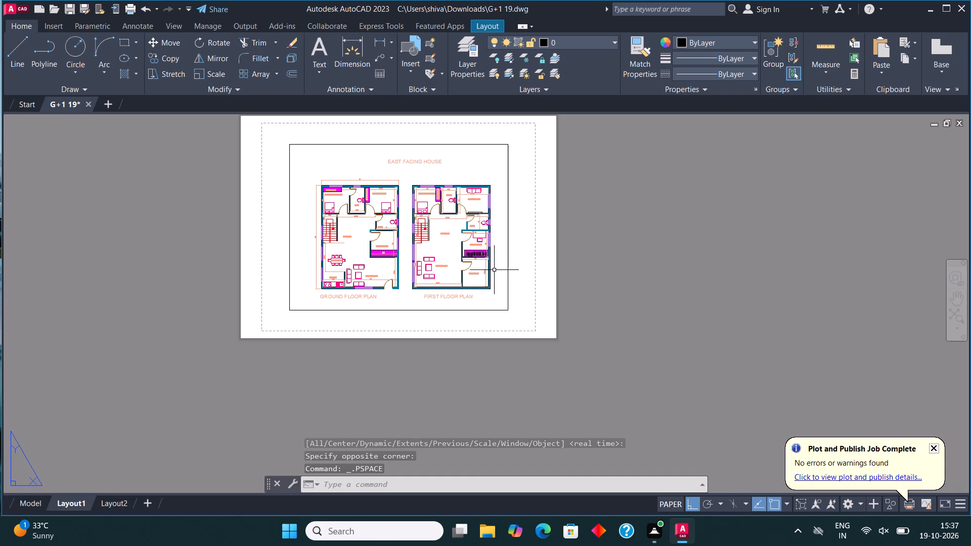
middle_click_drag(443, 233, 436, 286)
scroll(436, 286, "up", 1)
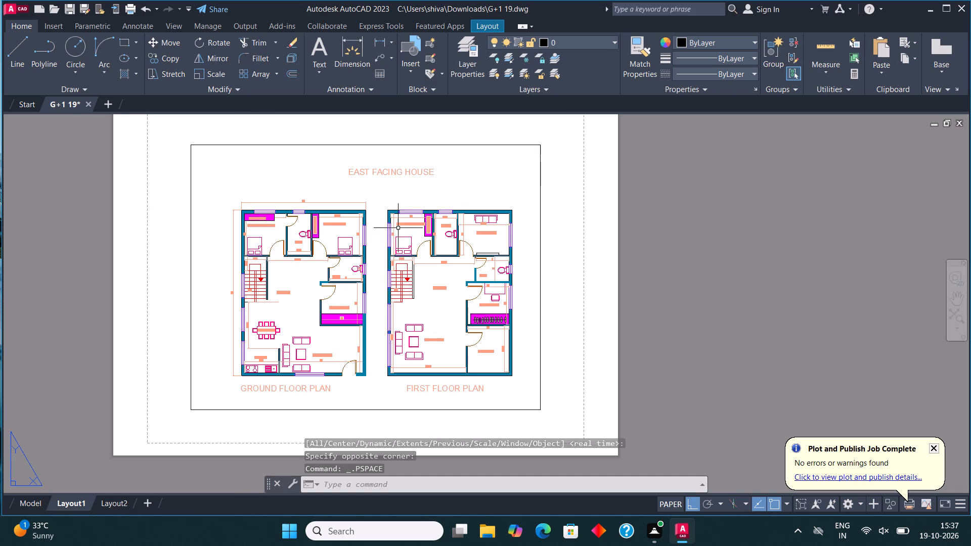
Save the drawing.
left_click(12, 5)
left_click(57, 142)
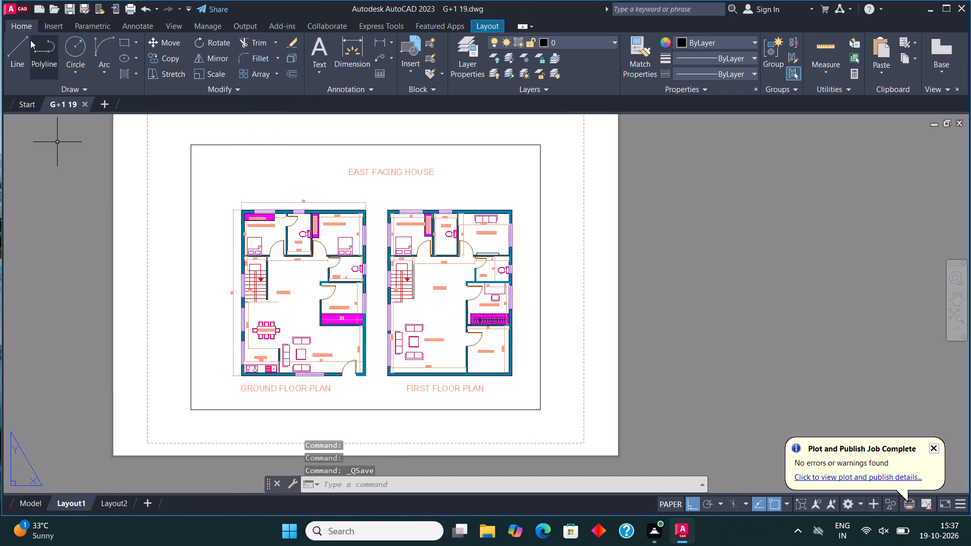
Set Layout1's plot to AutoCAD PDF (High Quality Print).pc3, windowed on the sheet border, centred and fit to paper, and apply it to the layout.
left_click(13, 8)
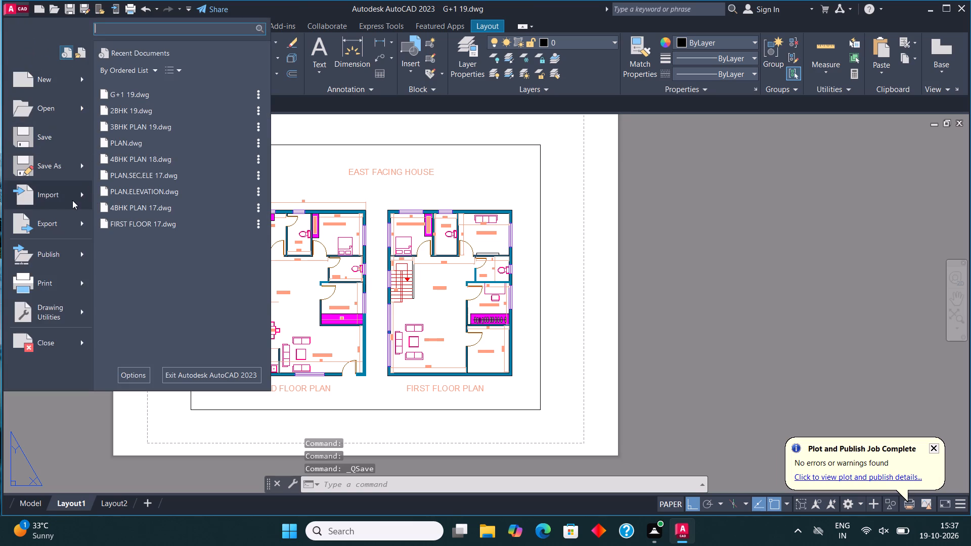
left_click(60, 282)
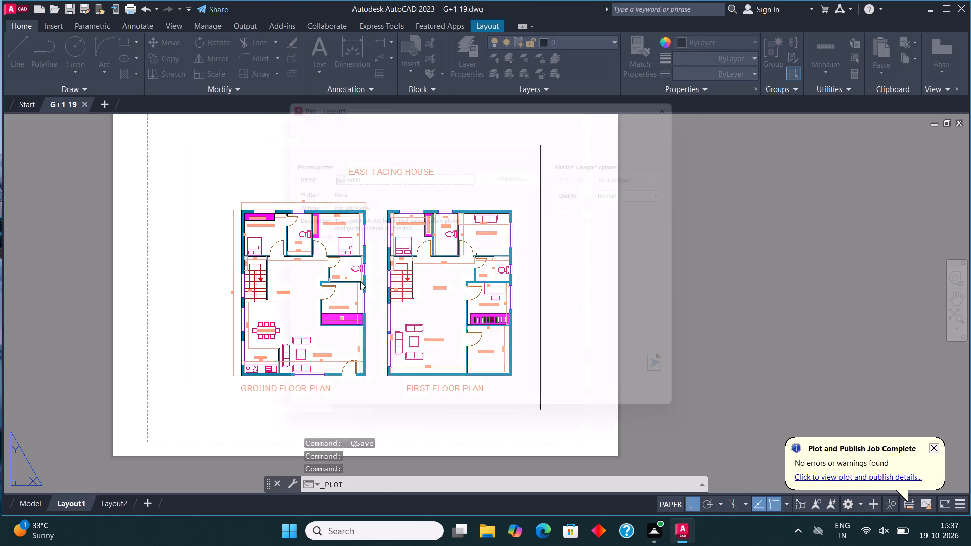
left_click(382, 173)
left_click(396, 232)
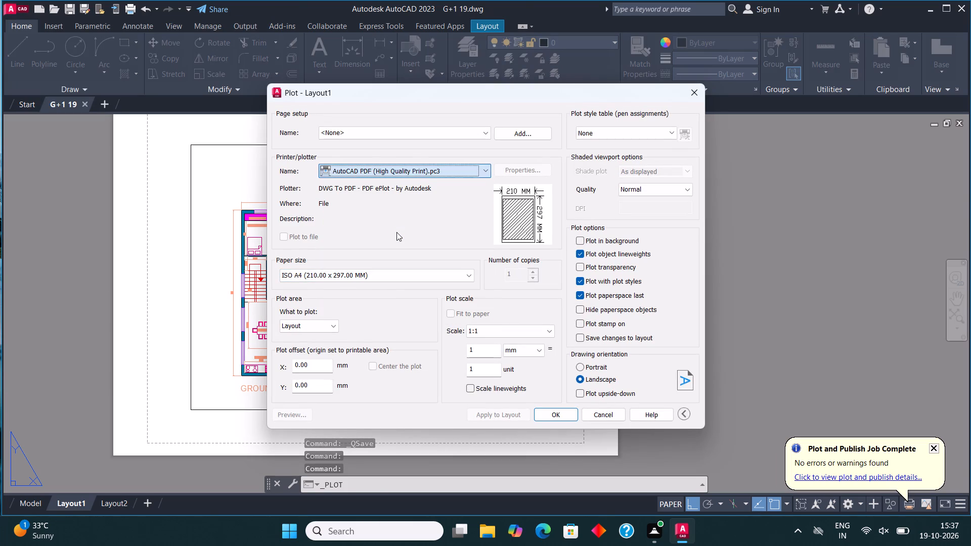
left_click(329, 325)
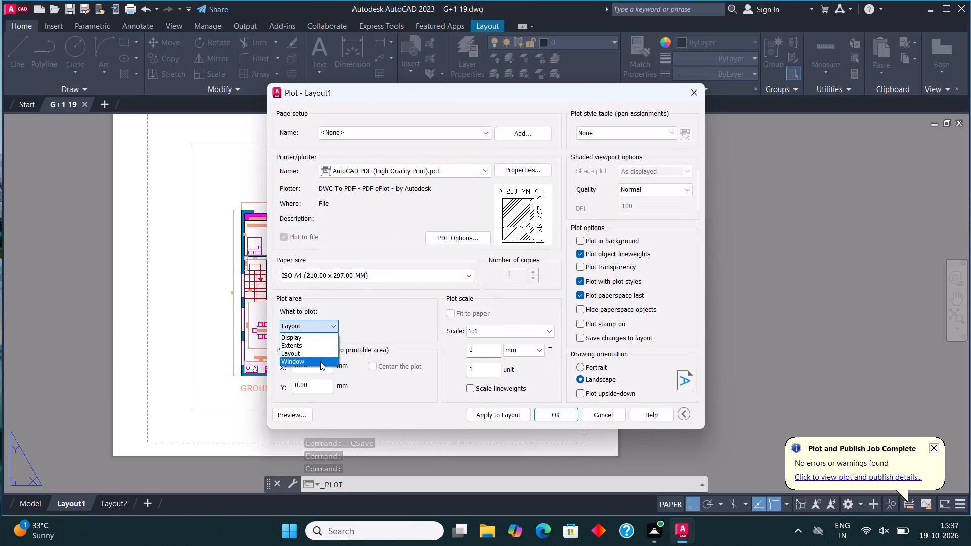
left_click(320, 362)
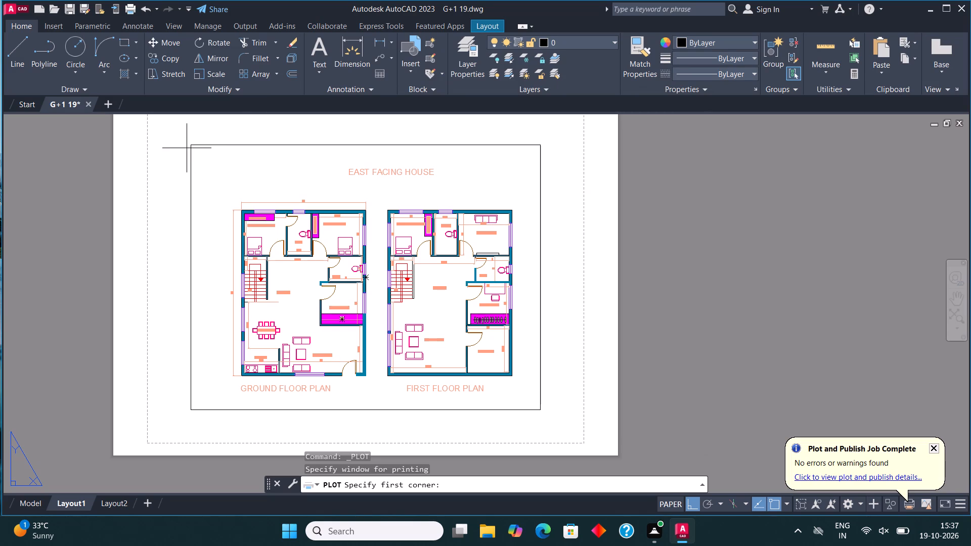
left_click(187, 148)
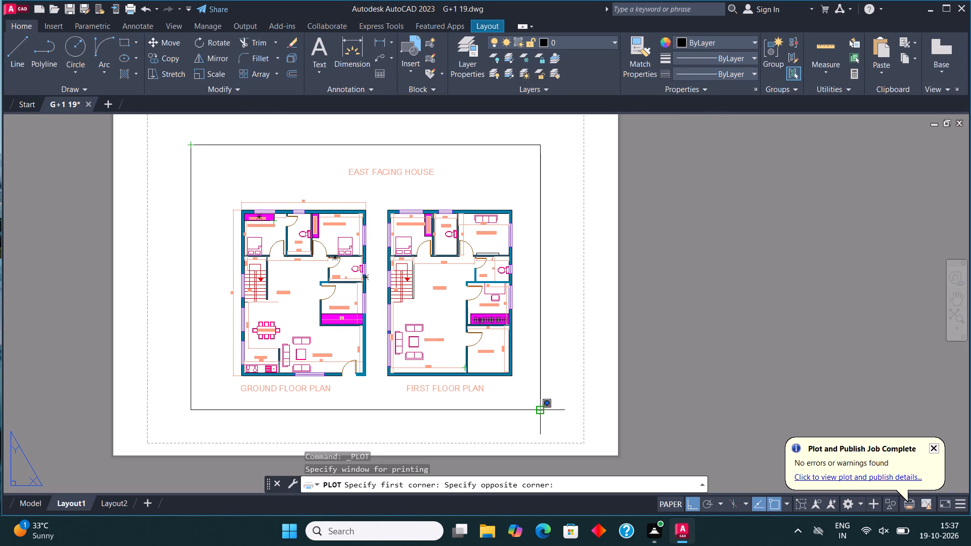
left_click(540, 410)
left_click(373, 363)
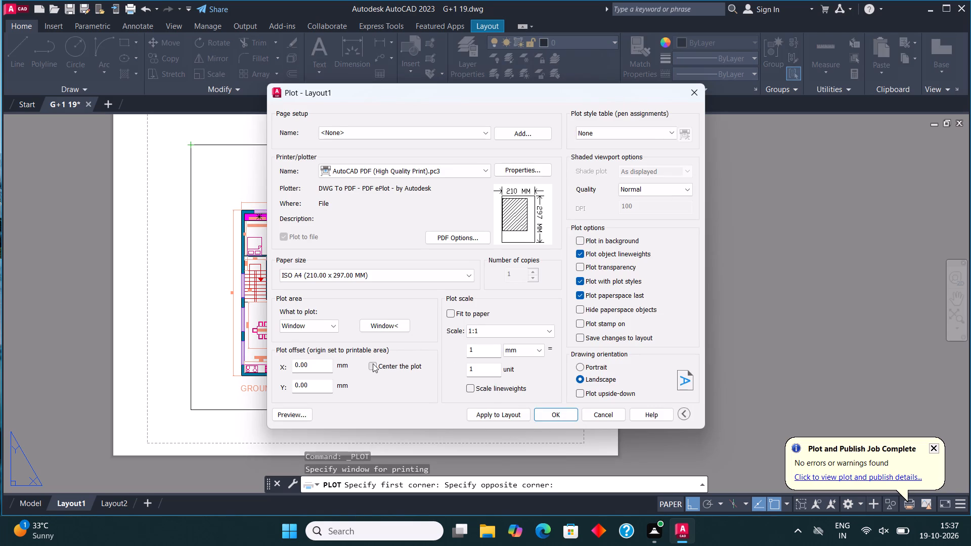
left_click(451, 308)
left_click(453, 314)
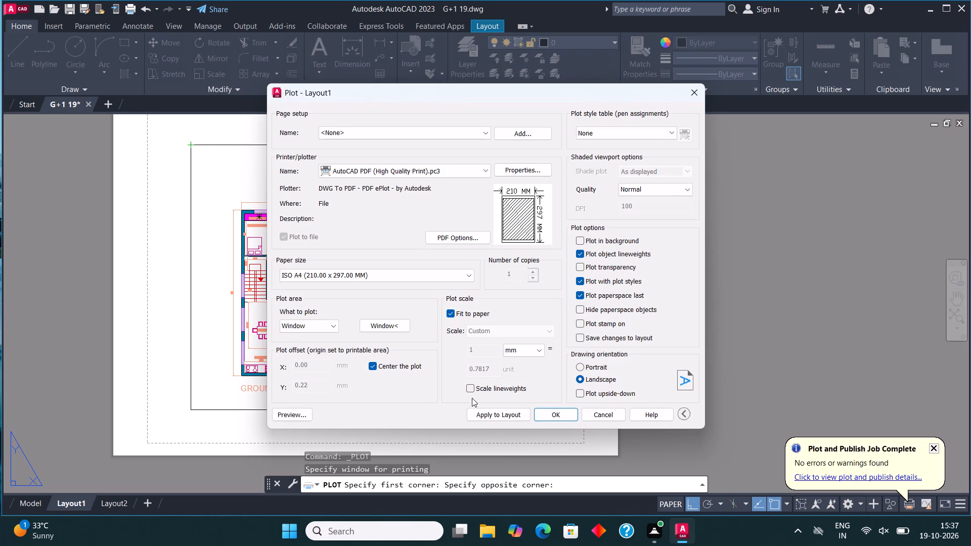
left_click(483, 411)
Plot the sheet to G+1 19-Layout1.pdf in Downloads, check the PDF and close it.
left_click(564, 419)
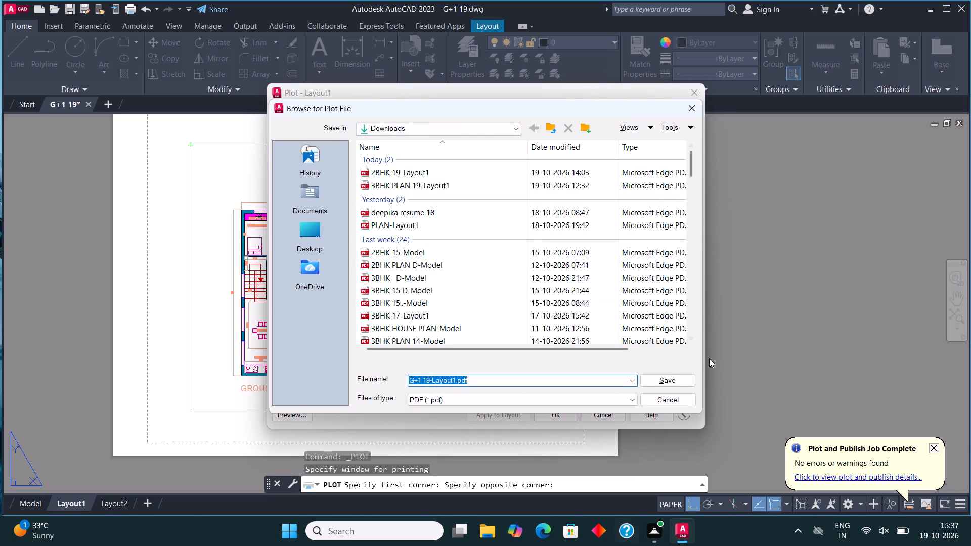
left_click(669, 383)
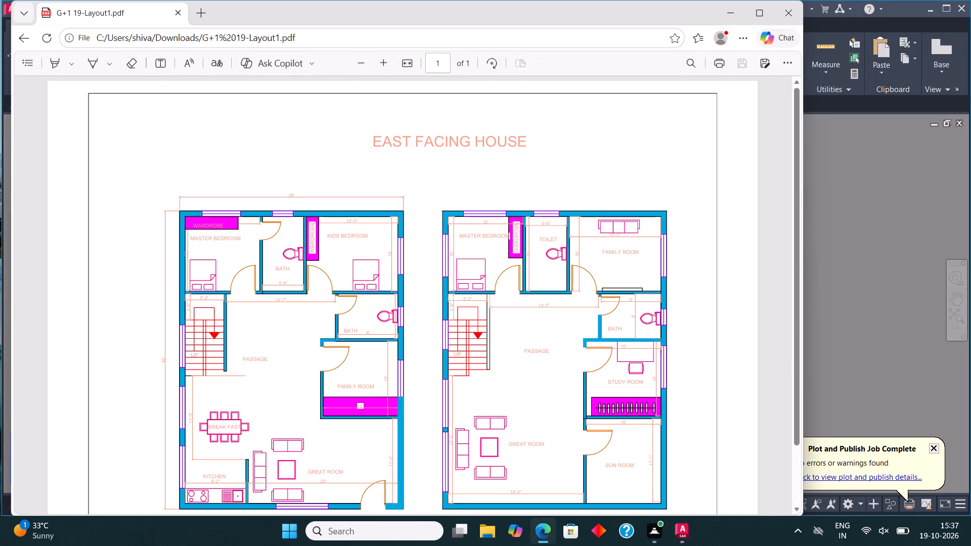
scroll(517, 376, "down", 3)
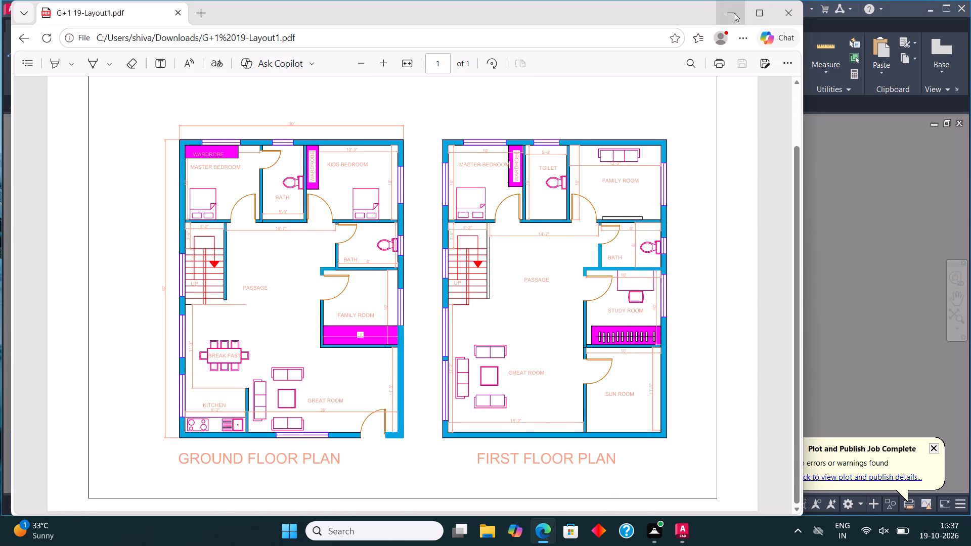
left_click(781, 12)
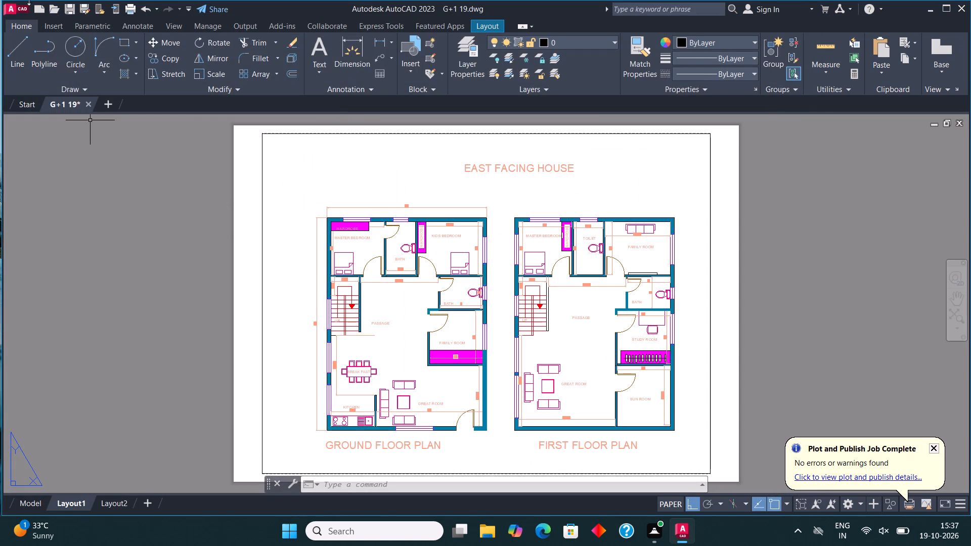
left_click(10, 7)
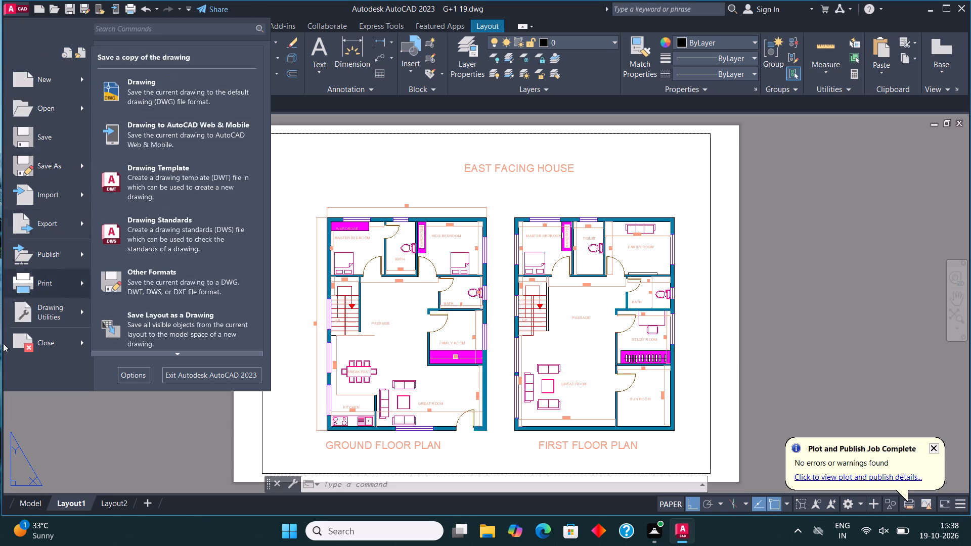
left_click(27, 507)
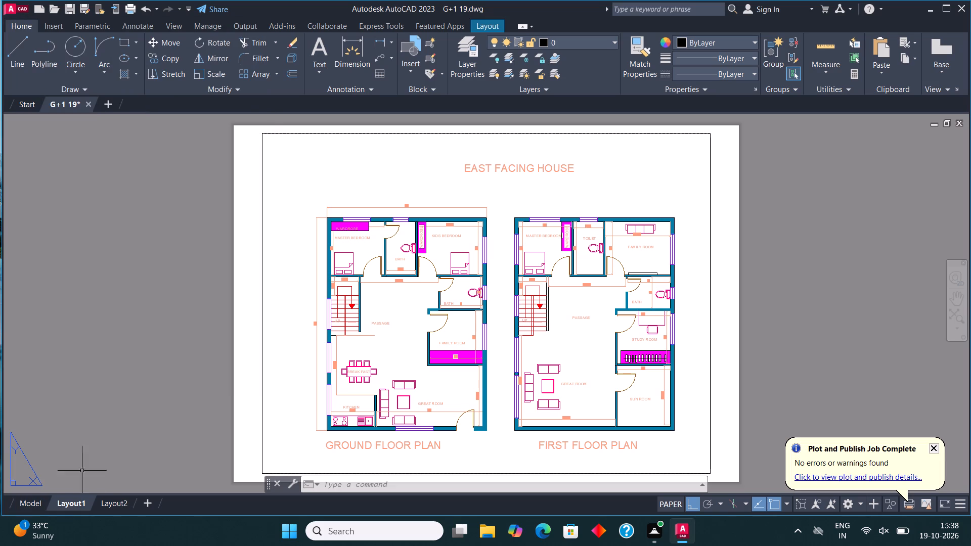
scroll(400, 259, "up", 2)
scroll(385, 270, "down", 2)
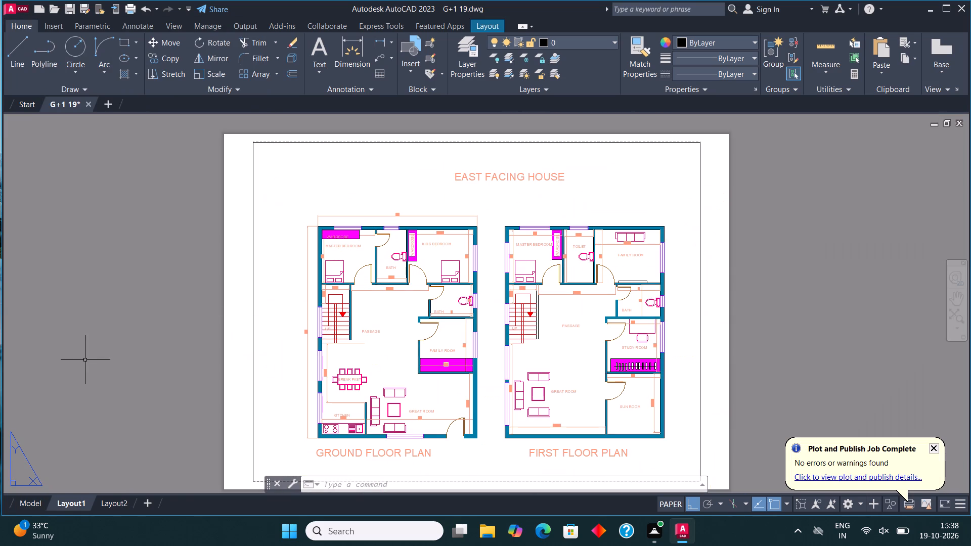
In model space, copy the ground floor's KITCHEN label about 9'-9" to the left, outside the plan.
left_click(22, 510)
scroll(262, 363, "up", 2)
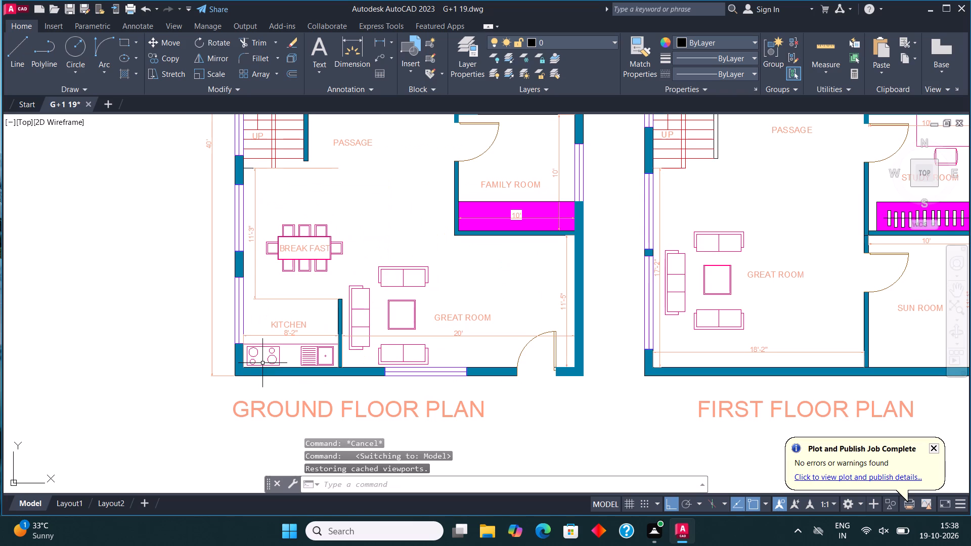
scroll(281, 338, "up", 2)
left_click(280, 299)
left_click(168, 64)
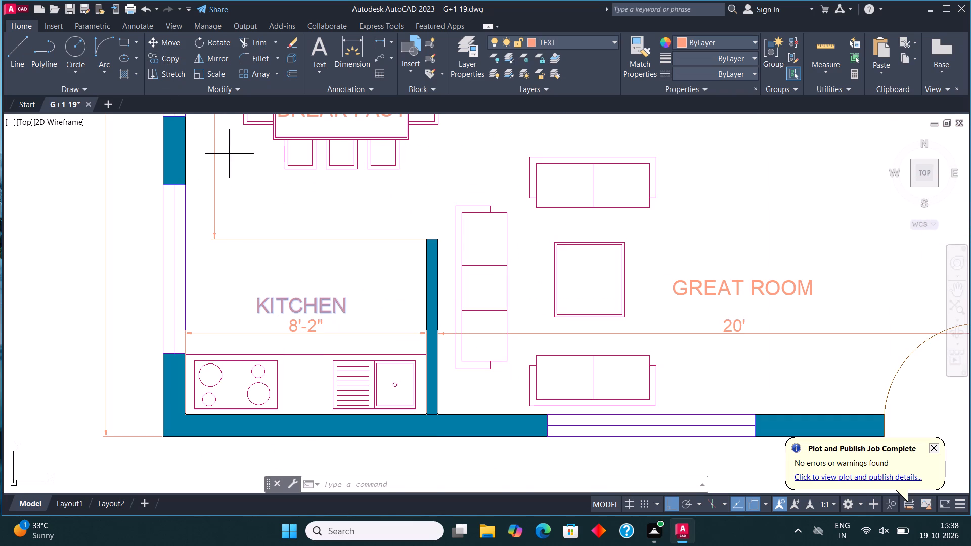
left_click(287, 299)
scroll(332, 316, "down", 3)
scroll(257, 308, "up", 4)
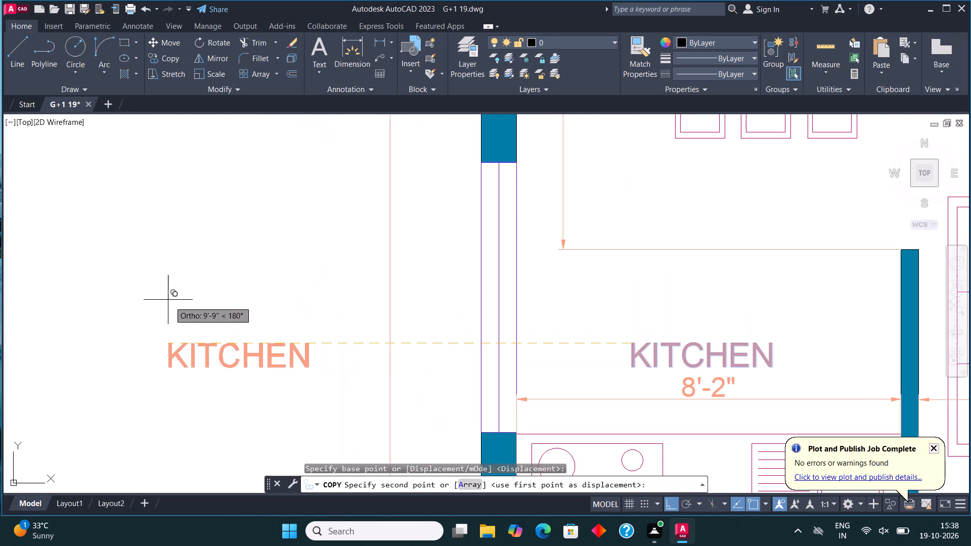
left_click(164, 299)
key("Escape")
Change the text of the copied KITCHEN label outside the plan to D.
left_click(195, 348)
left_click(182, 348)
right_click(184, 350)
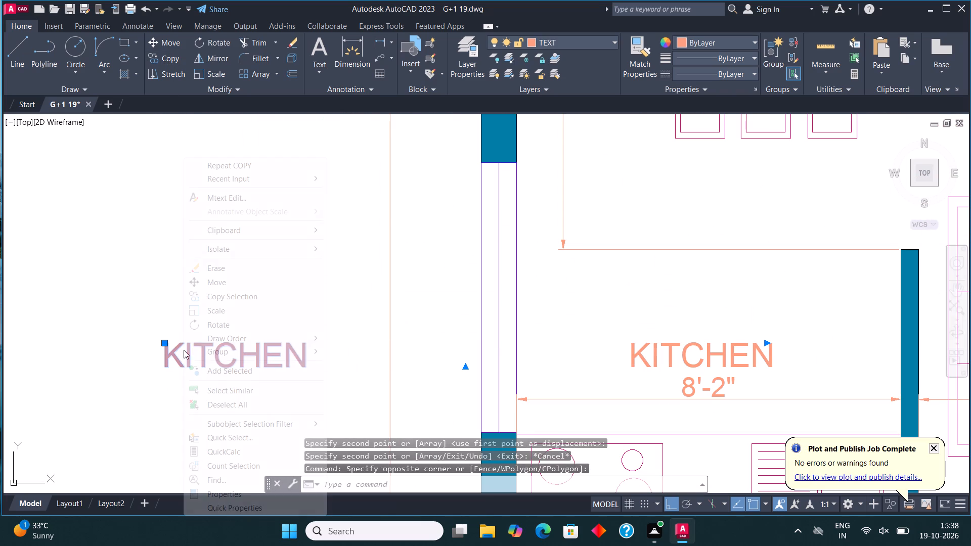
left_click(263, 199)
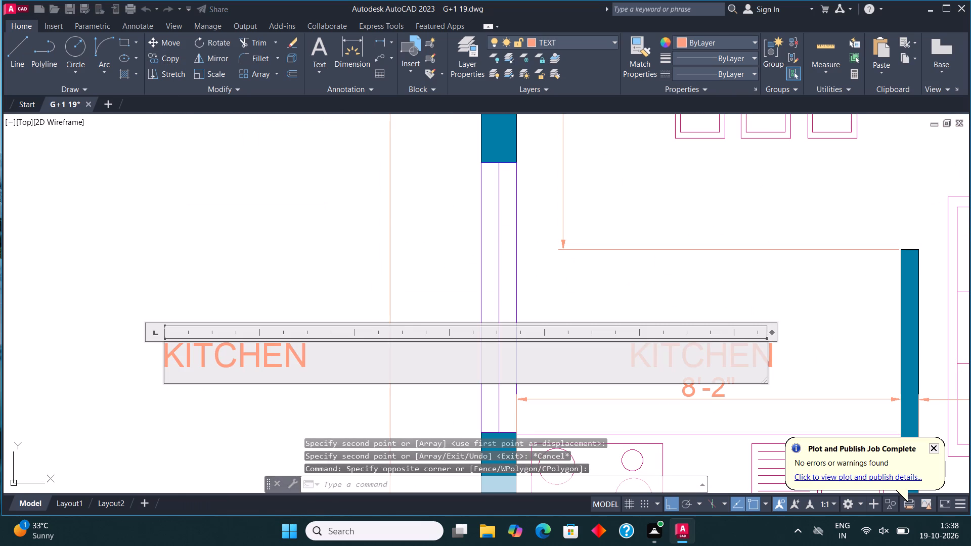
left_click(331, 358)
key("BackSpace")
key("BackSpace")
key("BackSpace")
key("BackSpace")
key("BackSpace")
key("BackSpace")
key("BackSpace")
key("BackSpace")
key("BackSpace")
key("BackSpace")
key("BackSpace")
key("BackSpace")
key("BackSpace")
key("BackSpace")
key("BackSpace")
key("BackSpace")
key("BackSpace")
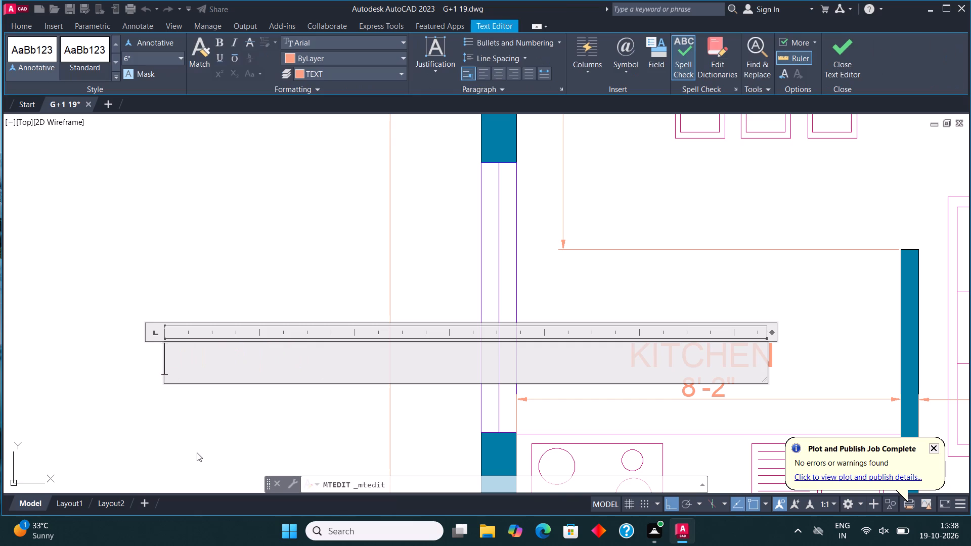
key("d")
left_click(844, 52)
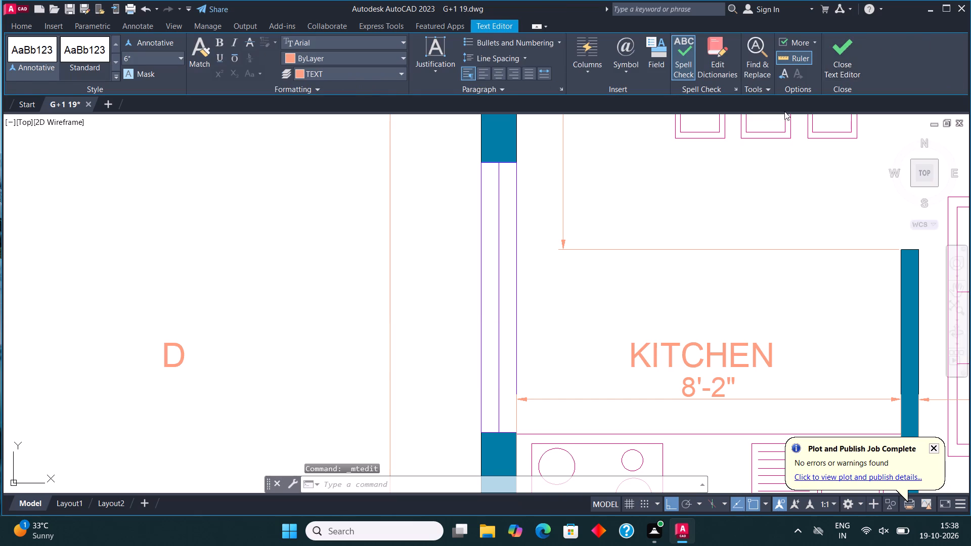
Copy the D label about 2'-6" to its right, and once more with Ortho off, below and between the two.
left_click_drag(214, 404, 207, 391)
left_click(144, 333)
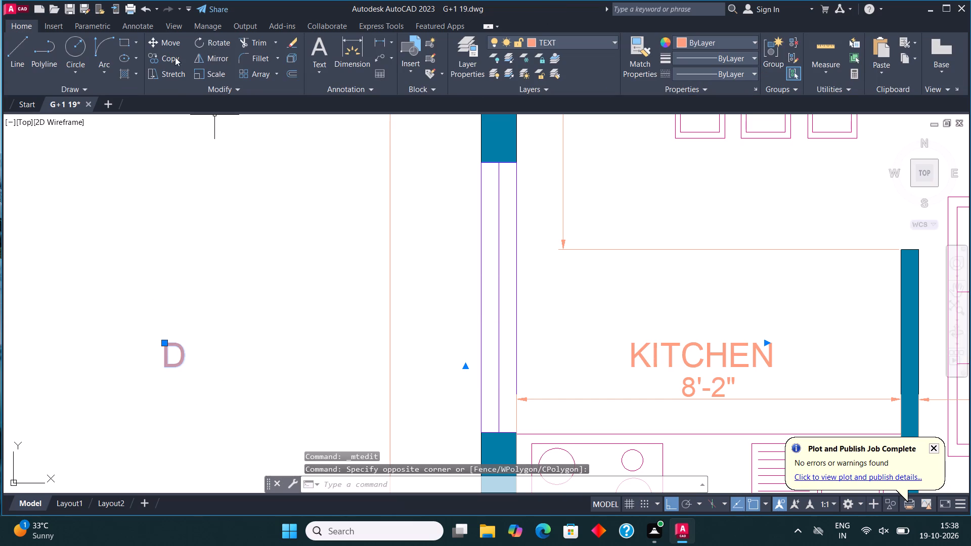
left_click(171, 57)
left_click(174, 339)
left_click(281, 318)
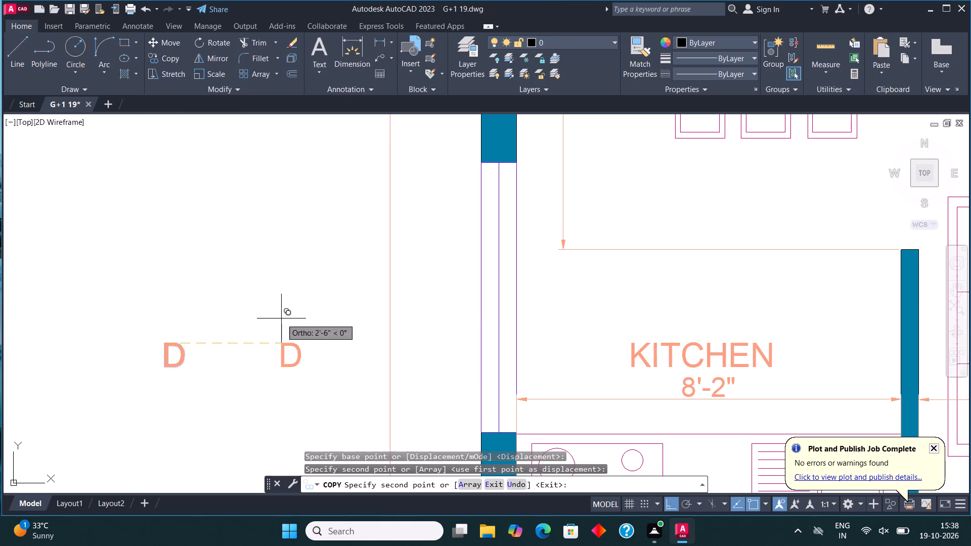
key("F8")
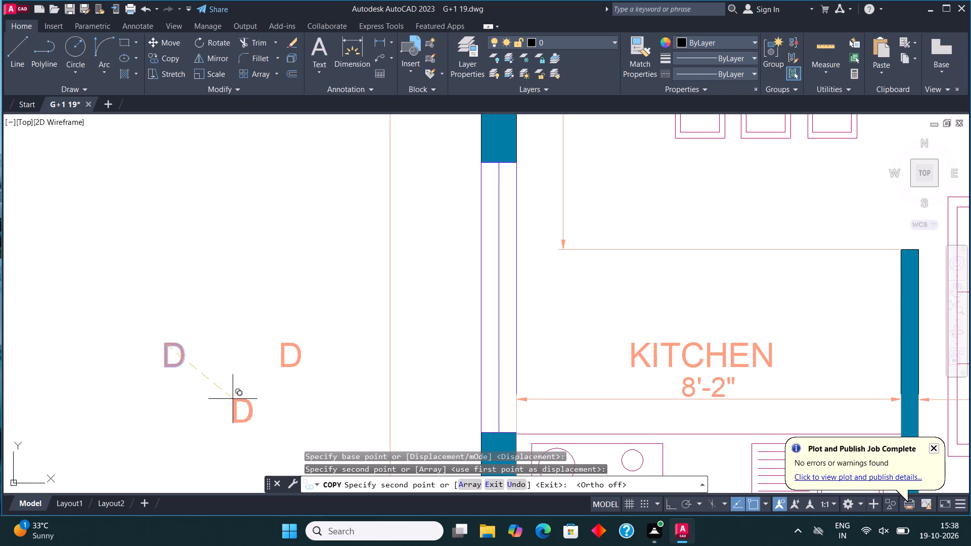
left_click(233, 399)
key("Escape")
Change the text of the lower D copy to W.
left_click(234, 402)
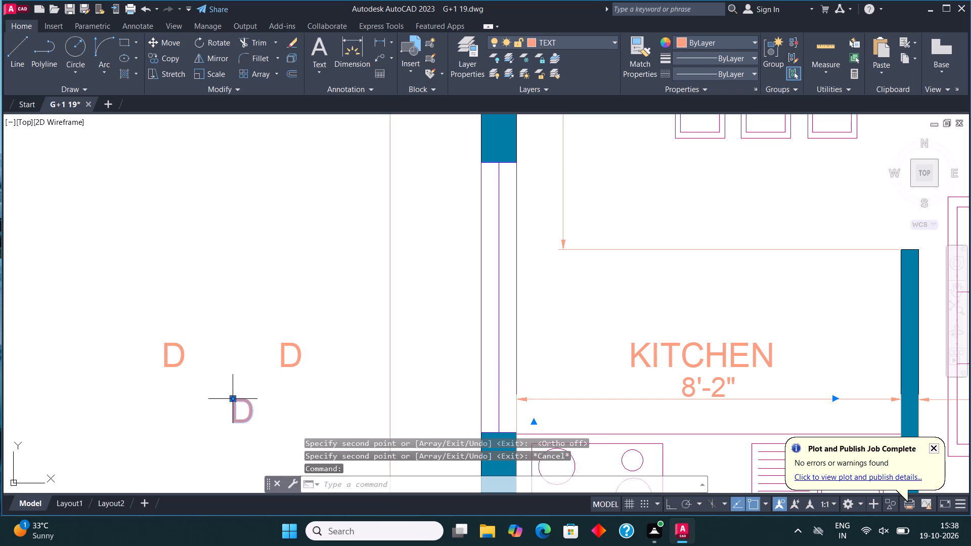
right_click(236, 403)
left_click(306, 80)
left_click(259, 412)
key("BackSpace")
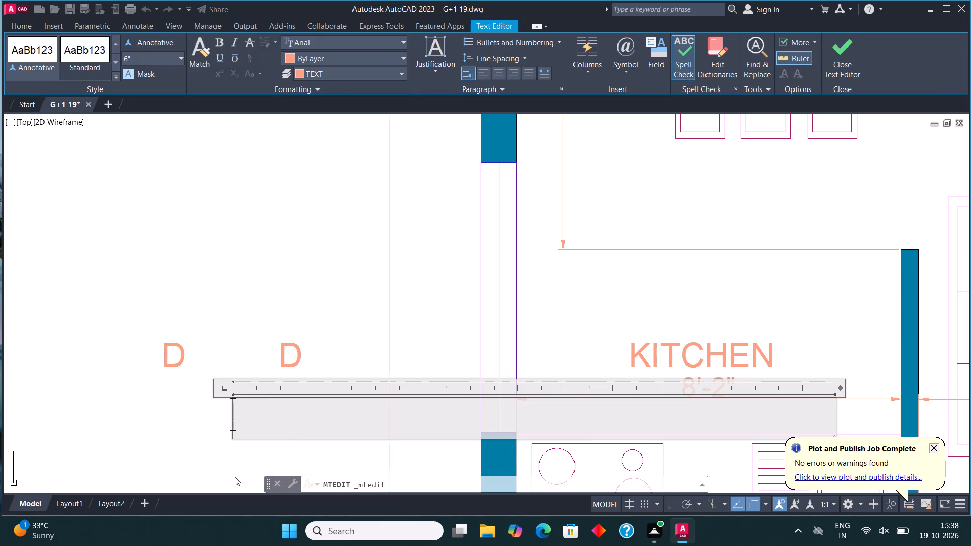
key("w")
left_click(841, 47)
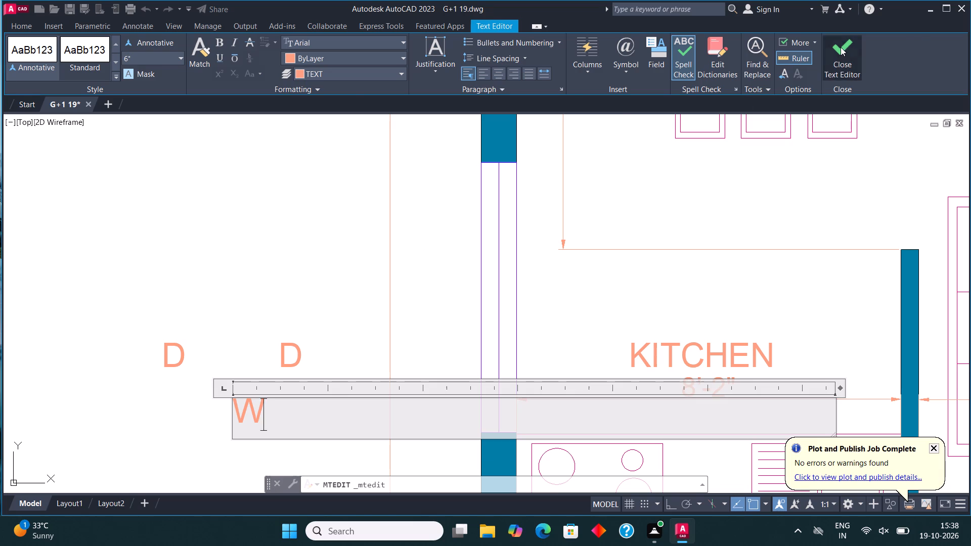
Change the text of the right-hand D copy to V.
left_click(281, 358)
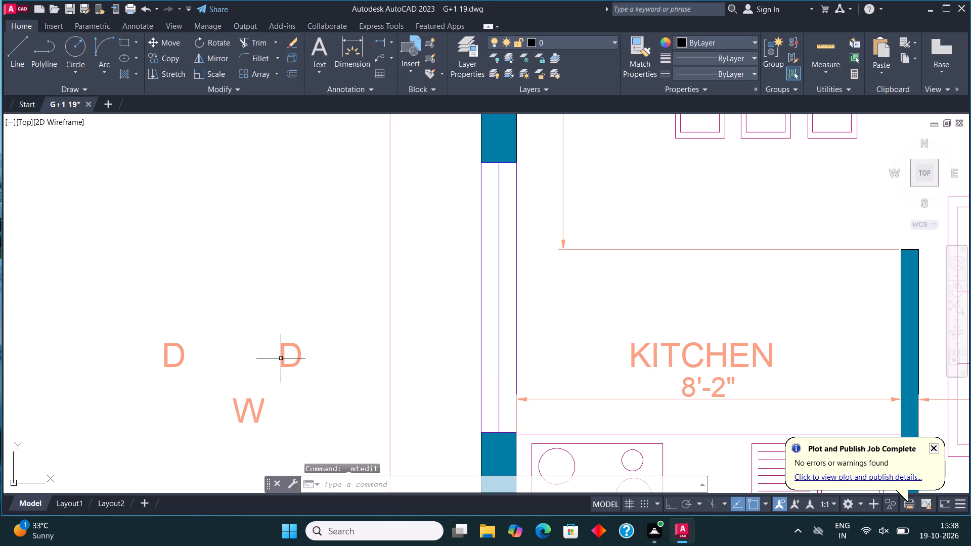
right_click(285, 362)
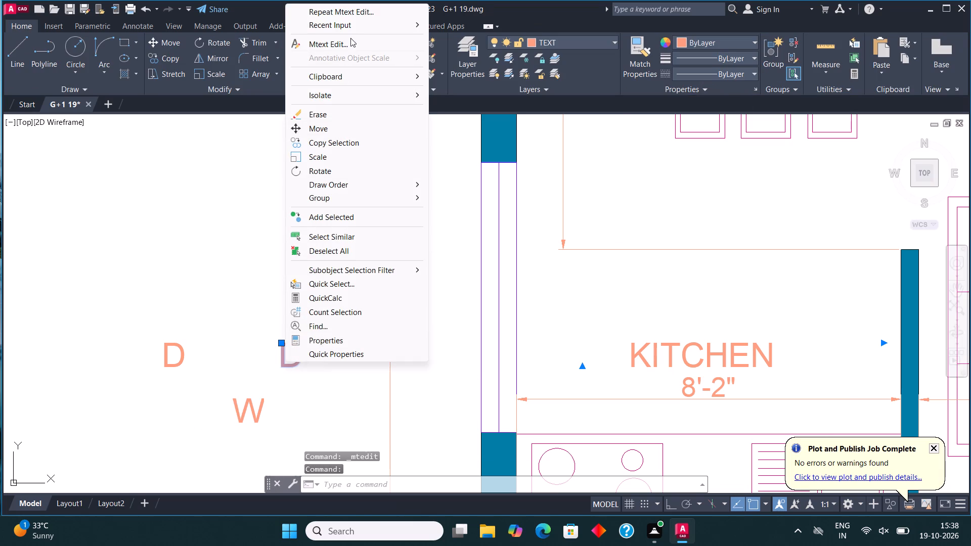
left_click(350, 38)
left_click(306, 365)
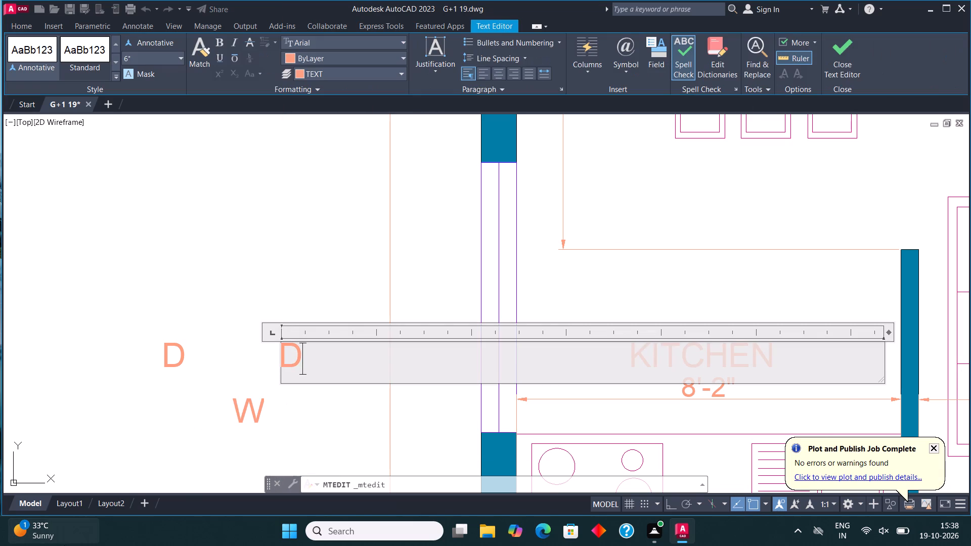
key("BackSpace")
key("v")
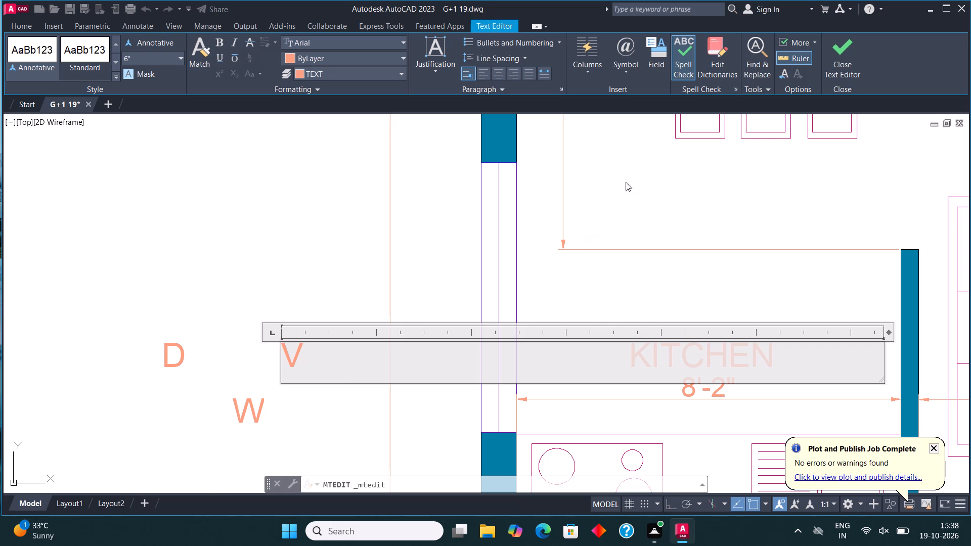
left_click(840, 50)
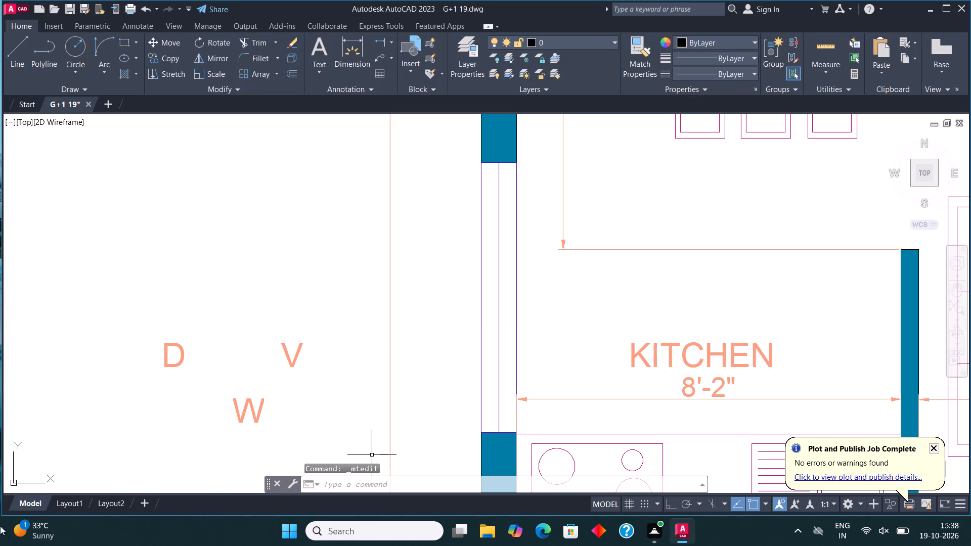
Copy the D label to the ground floor's main entrance door, the family room door and the door of the bath above it.
left_click(195, 352)
left_click(167, 343)
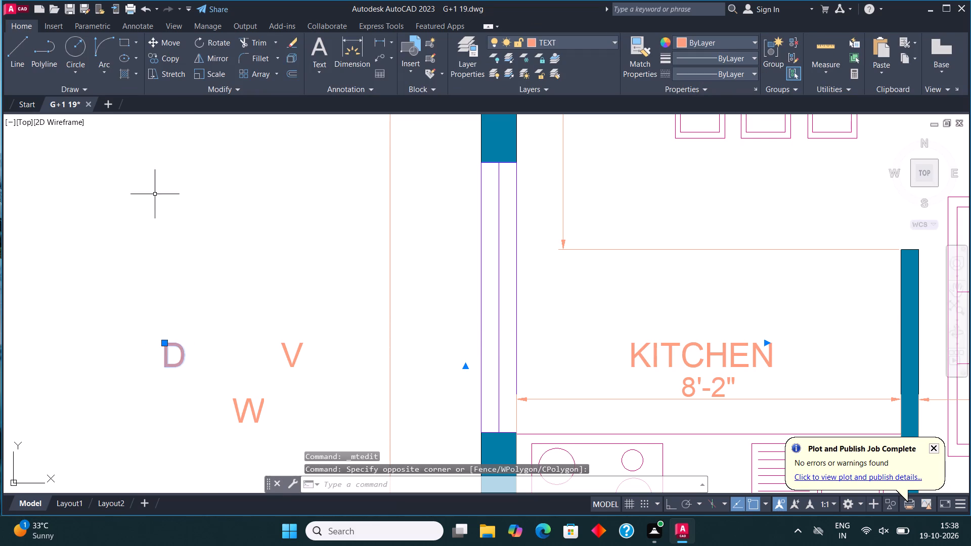
left_click(169, 53)
left_click(172, 360)
scroll(207, 302, "down", 4)
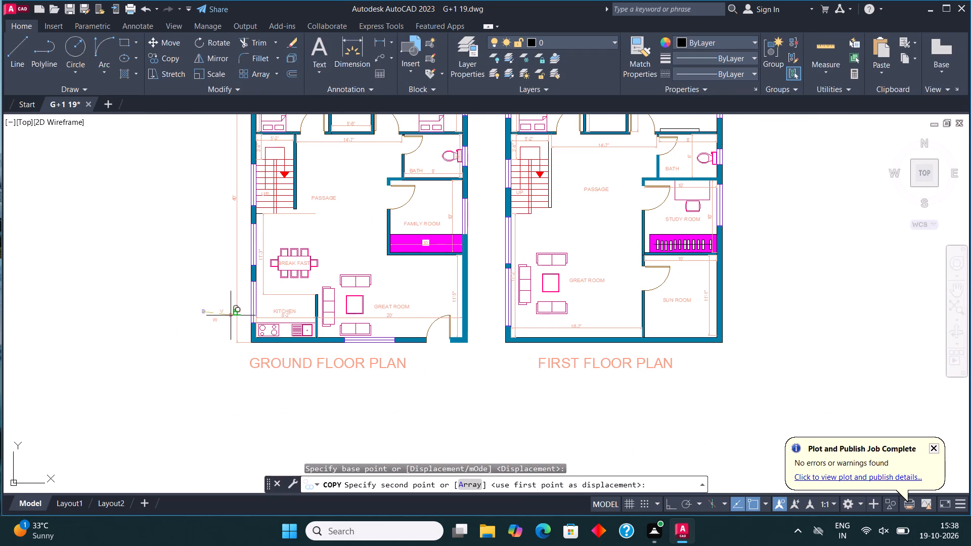
scroll(460, 341, "up", 3)
left_click(372, 329)
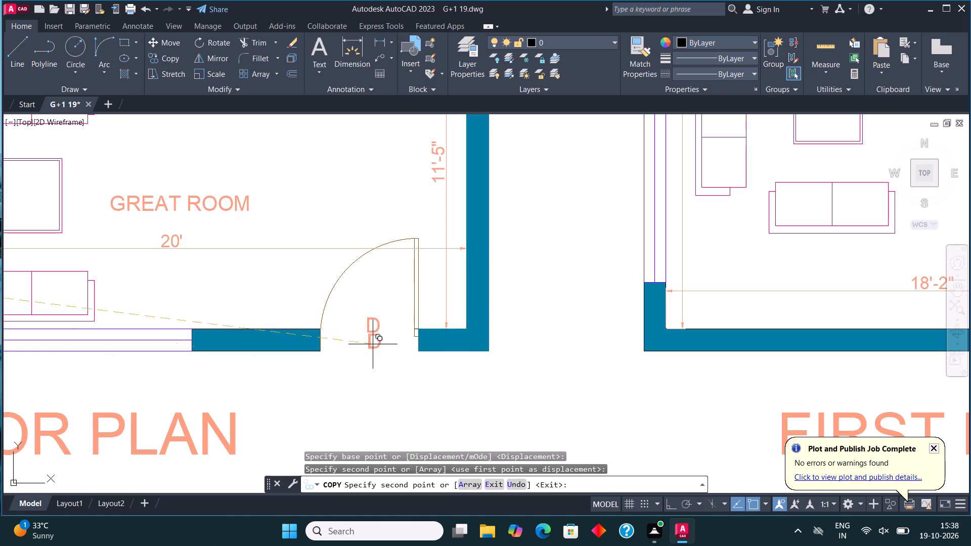
scroll(344, 427, "down", 3)
scroll(313, 264, "up", 4)
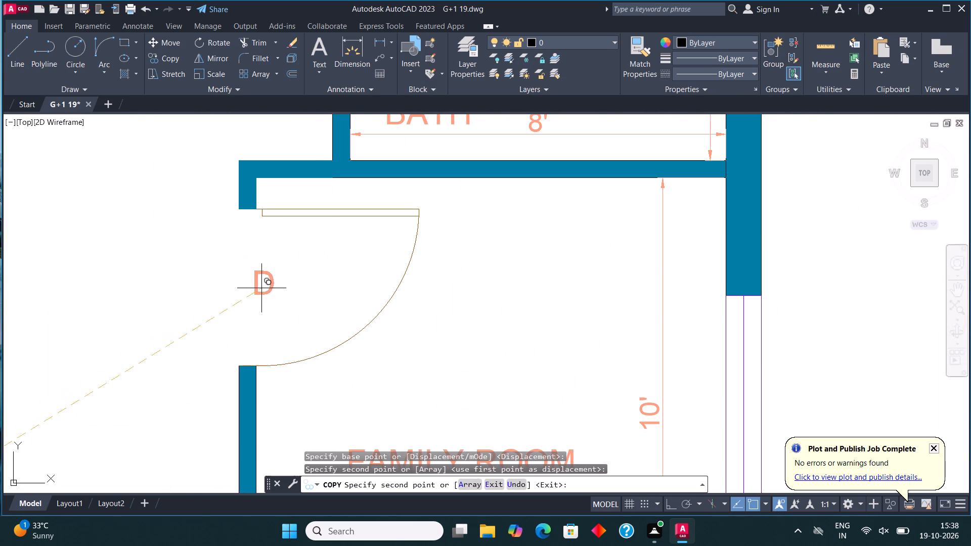
left_click(262, 288)
scroll(275, 397, "down", 3)
scroll(313, 295, "up", 3)
left_click(272, 322)
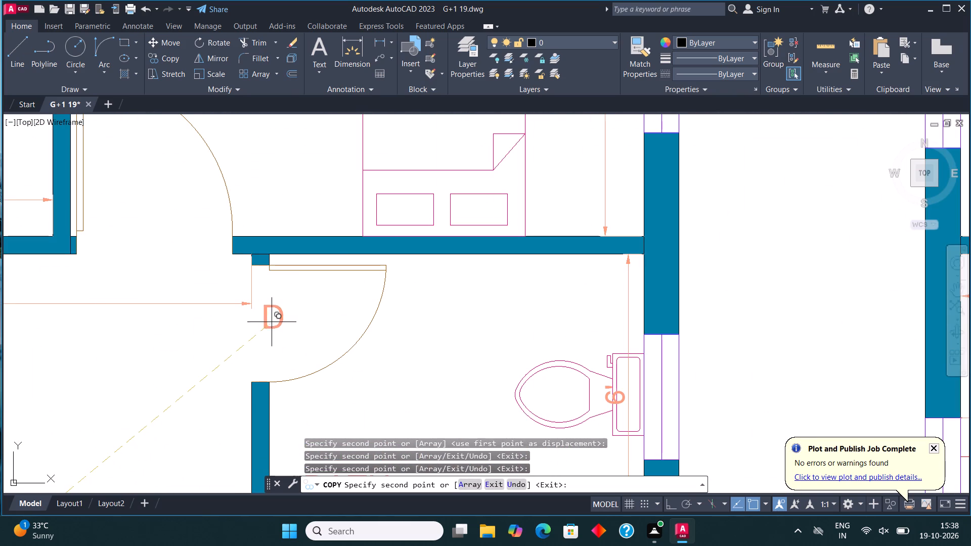
Place further D copies at the ground floor's kids bedroom door, the master bedroom's bath door and the master bedroom door.
scroll(279, 369, "down", 2)
scroll(218, 307, "up", 2)
left_click(241, 336)
scroll(327, 360, "down", 2)
scroll(146, 183, "up", 4)
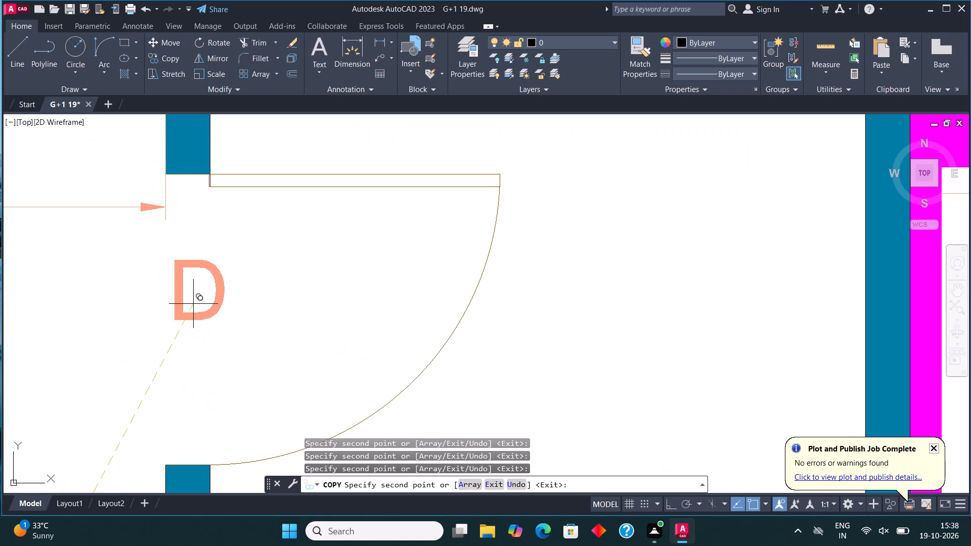
left_click(195, 307)
scroll(357, 248, "down", 4)
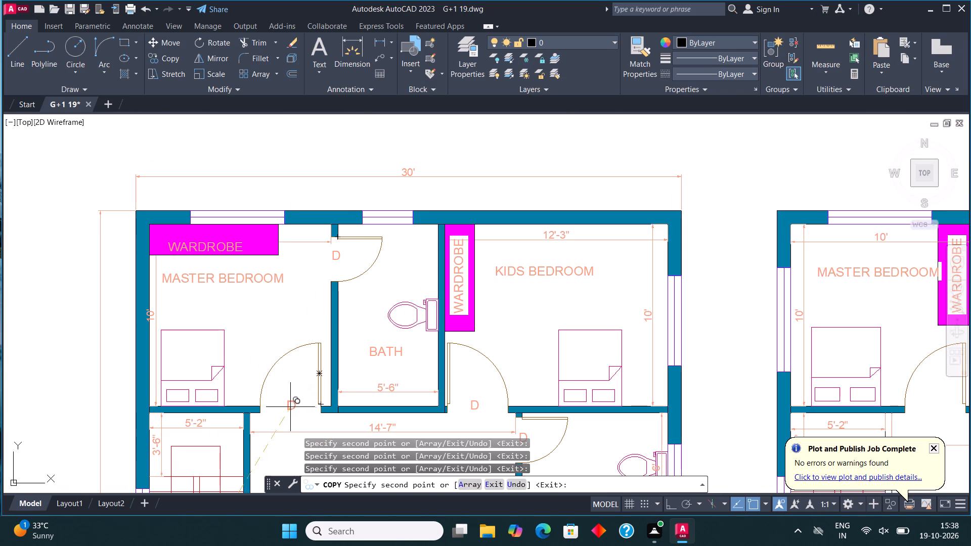
left_click(292, 399)
Place D copies at the first floor's master bedroom, family room and bath doors.
scroll(323, 274, "down", 3)
scroll(494, 286, "up", 4)
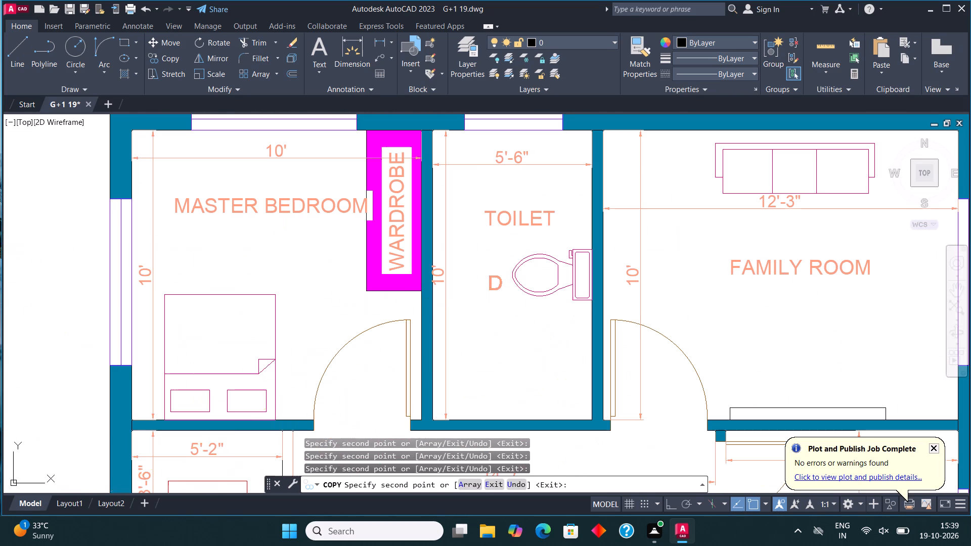
left_click(364, 416)
scroll(313, 377, "down", 2)
scroll(446, 407, "up", 3)
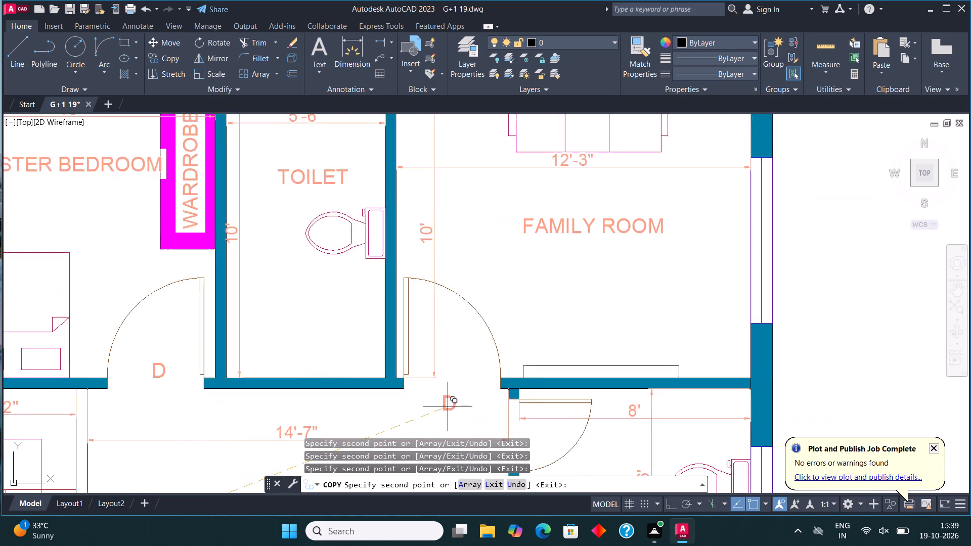
left_click(453, 360)
scroll(435, 326, "down", 3)
scroll(467, 377, "up", 4)
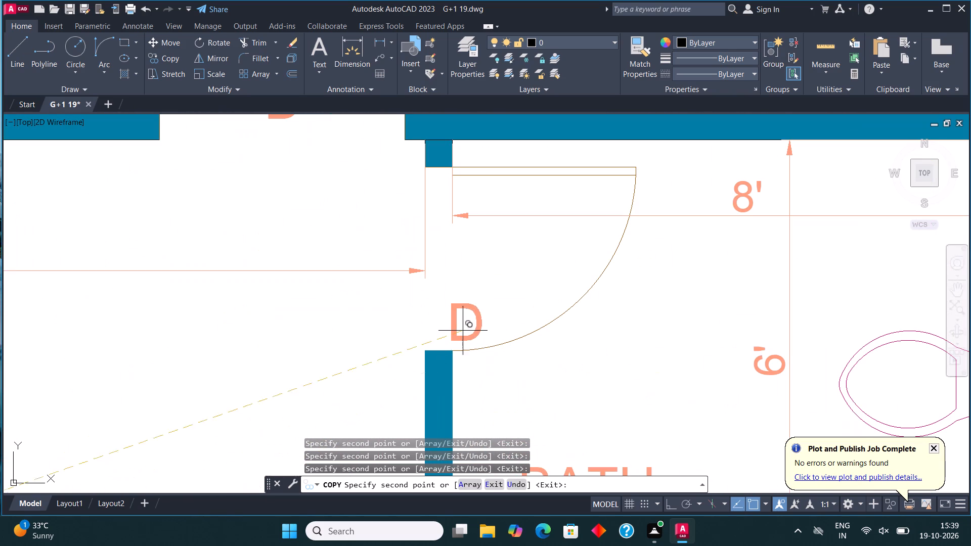
left_click(455, 267)
Place D copies at the first floor's study room and sun room doors, and end the Copy command.
scroll(449, 251, "down", 3)
scroll(454, 329, "down", 1)
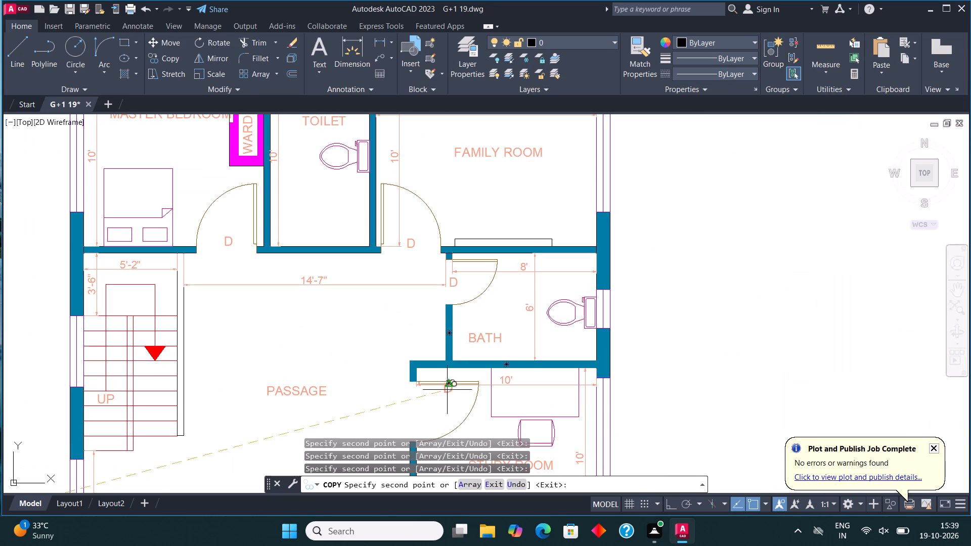
scroll(430, 411, "up", 3)
left_click(380, 406)
scroll(440, 196, "down", 5)
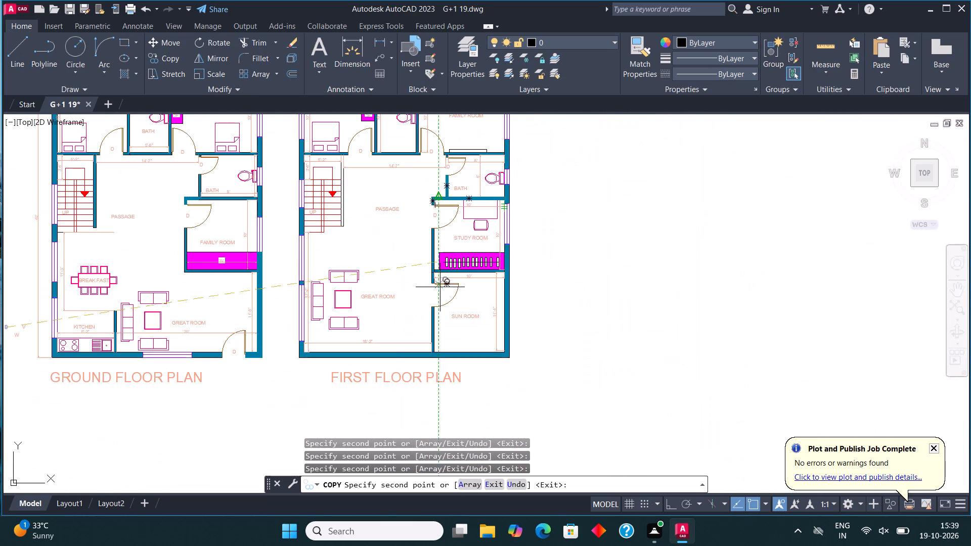
scroll(445, 300, "up", 5)
left_click(325, 234)
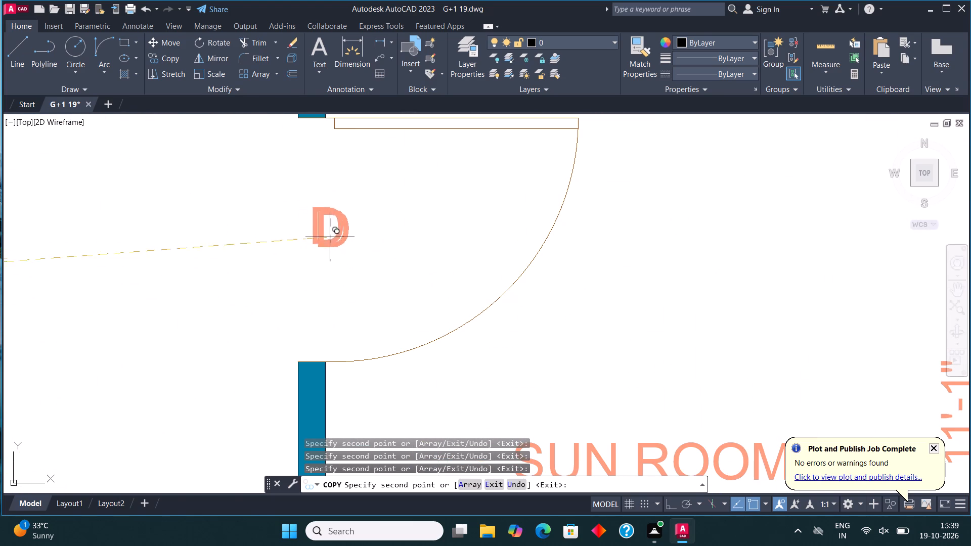
scroll(348, 324, "down", 5)
middle_click_drag(293, 183, 373, 244)
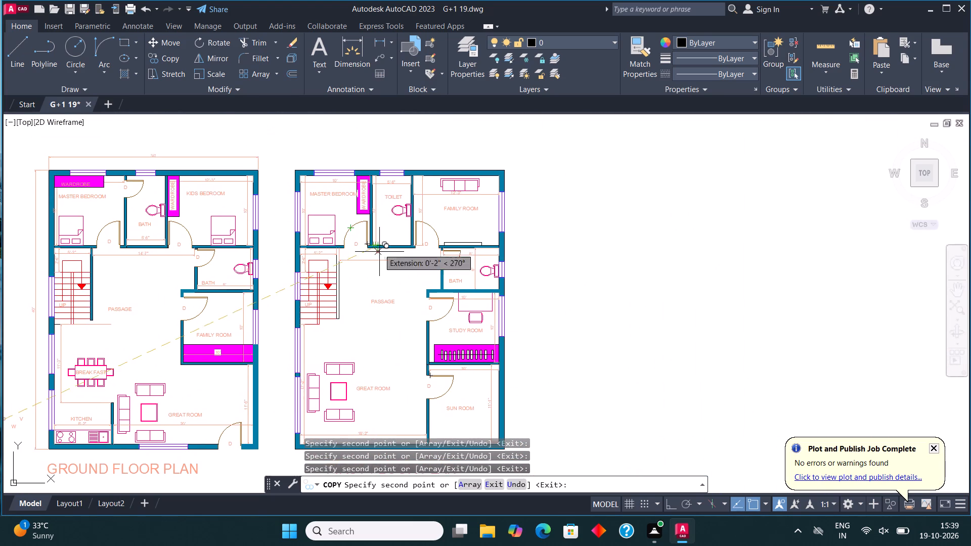
key("F1")
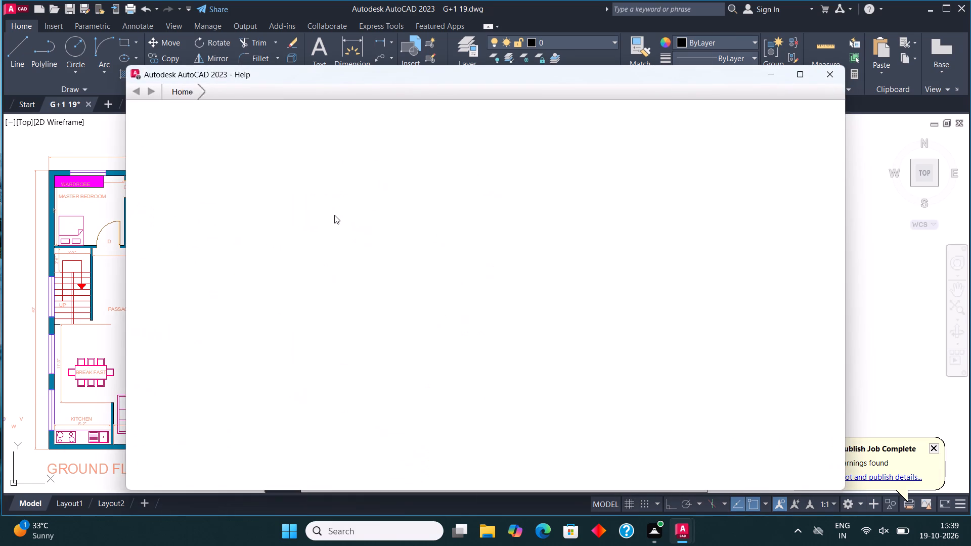
key("Escape")
scroll(402, 222, "down", 2)
scroll(287, 264, "up", 3)
key("Escape")
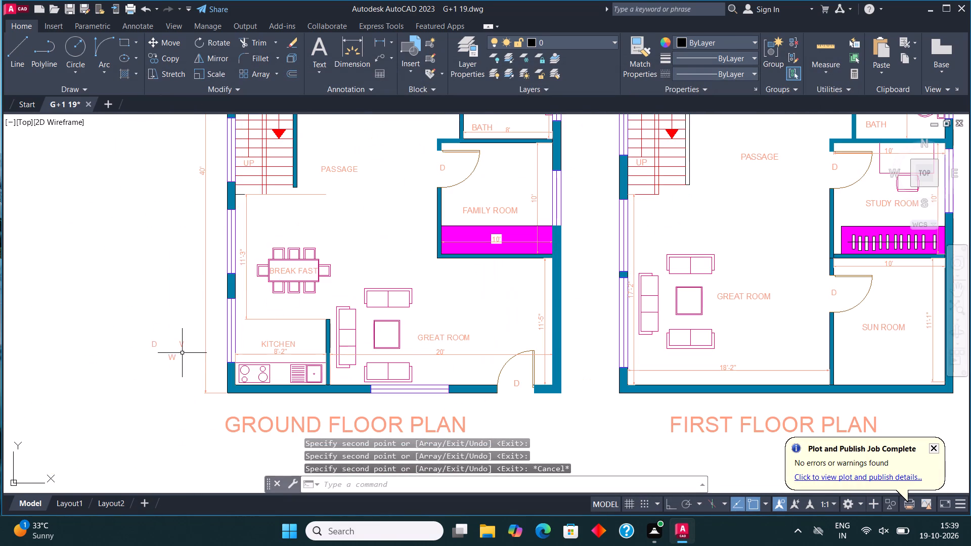
Copy the W label to the outer side of the ground floor's kitchen, breakfast area and staircase windows.
scroll(180, 353, "up", 3)
left_click(157, 373)
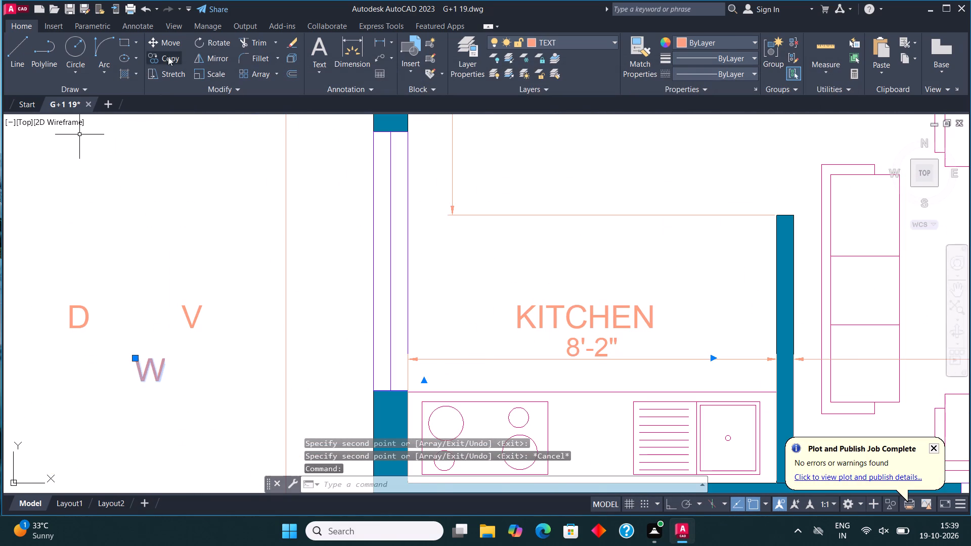
left_click(163, 56)
left_click(142, 379)
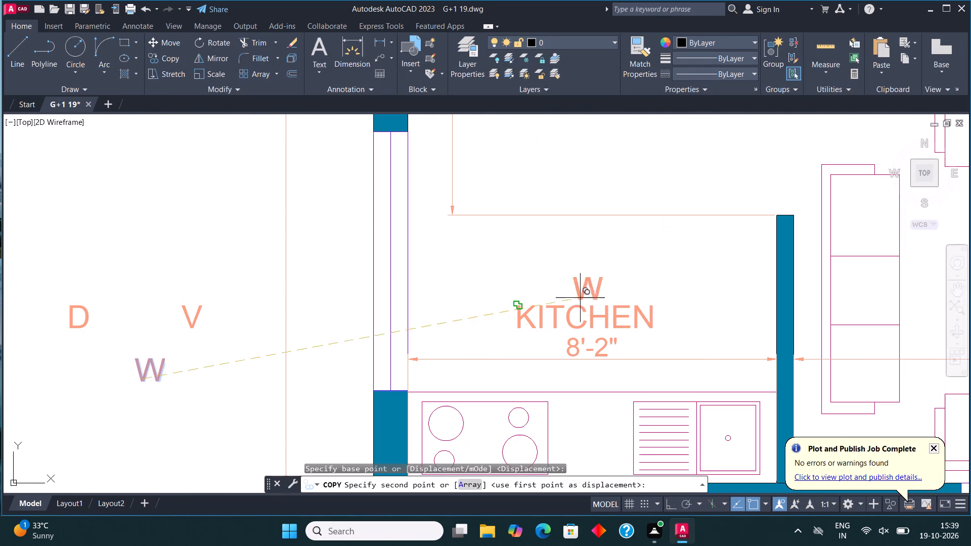
left_click(346, 260)
scroll(315, 391, "down", 4)
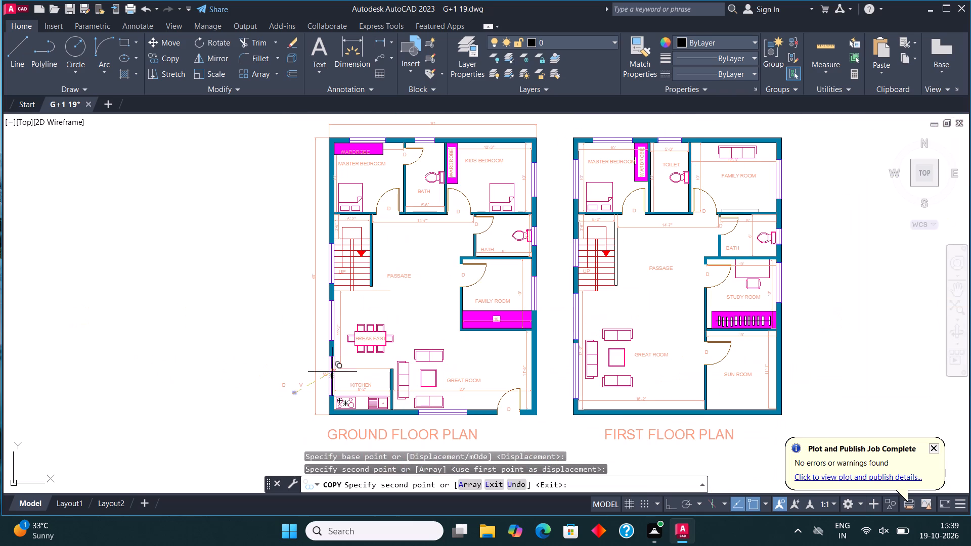
scroll(305, 381, "up", 1)
scroll(333, 285, "up", 3)
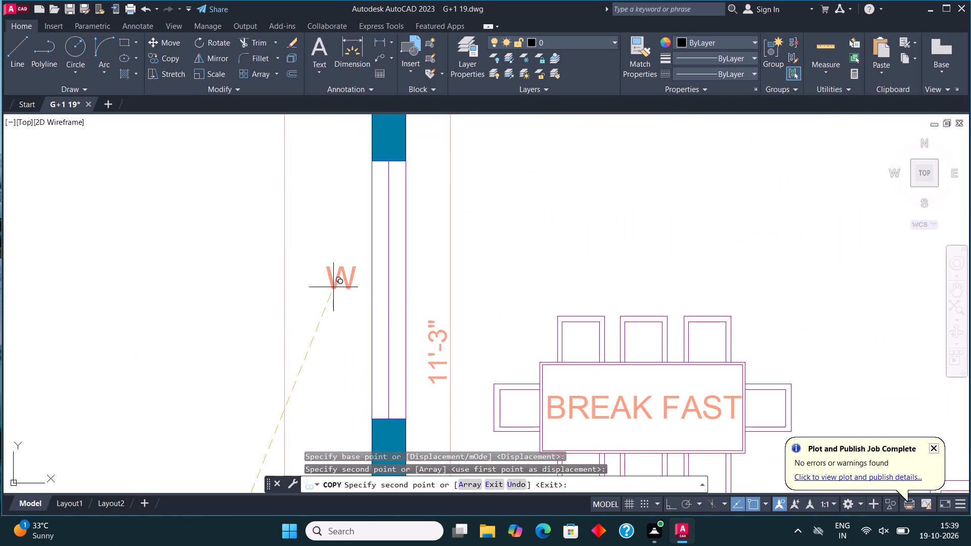
left_click(343, 288)
scroll(341, 354, "down", 3)
scroll(357, 261, "up", 4)
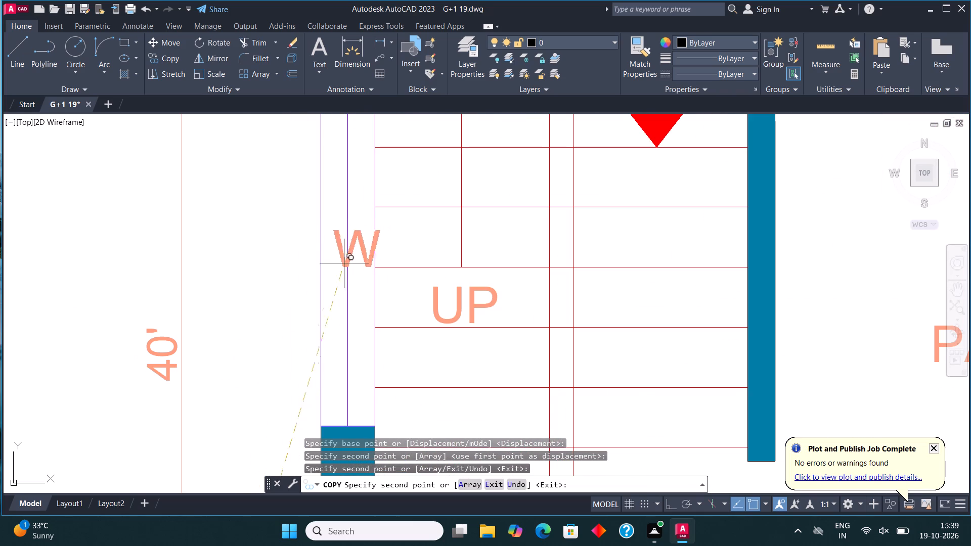
left_click(278, 248)
Place W copies outside the ground floor master bedroom's top-wall window and the kids bedroom's side window.
scroll(333, 391, "down", 2)
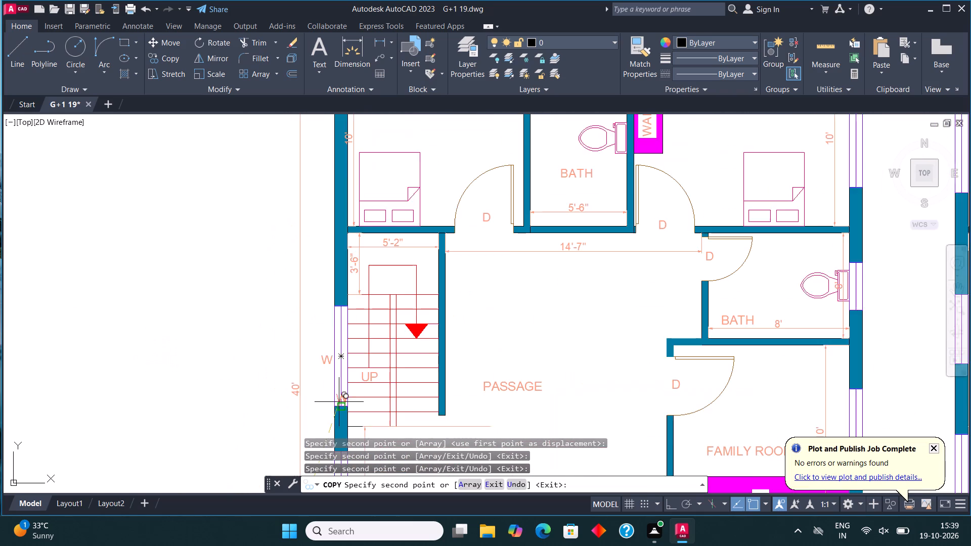
scroll(339, 402, "down", 3)
scroll(420, 154, "up", 4)
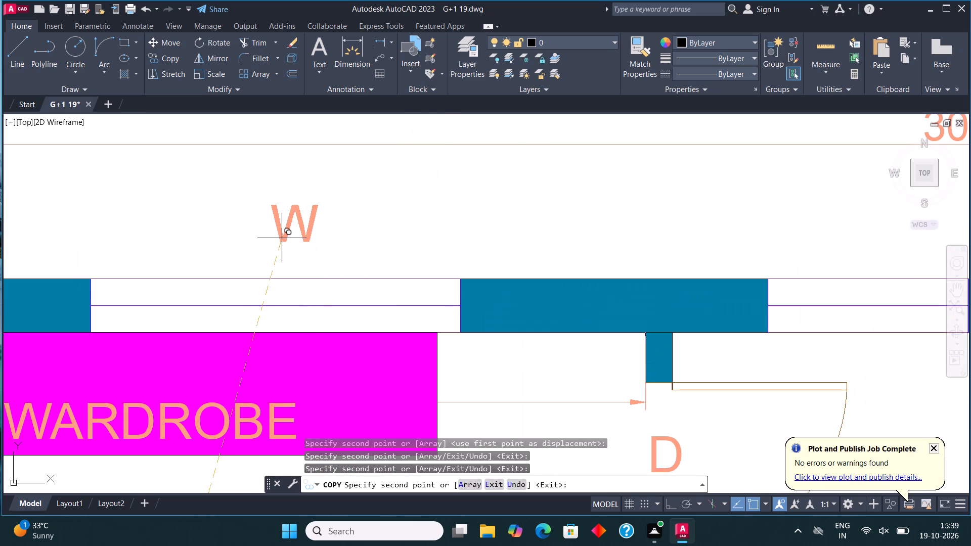
left_click(272, 260)
scroll(249, 276, "down", 4)
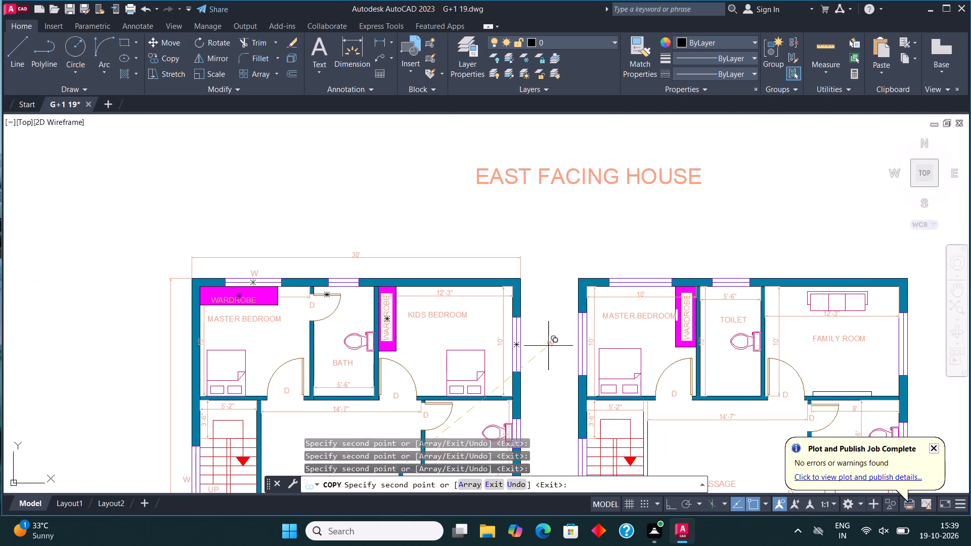
scroll(540, 346, "up", 3)
left_click(479, 363)
Place W copies outside the ground floor's family room window and below the great room's bottom-wall window.
scroll(106, 235, "down", 2)
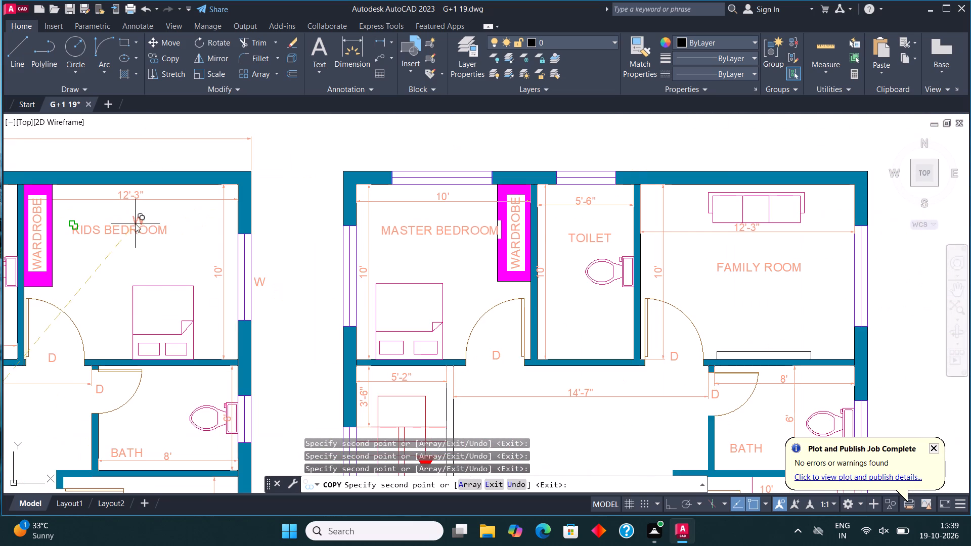
scroll(227, 237, "down", 2)
scroll(236, 363, "up", 4)
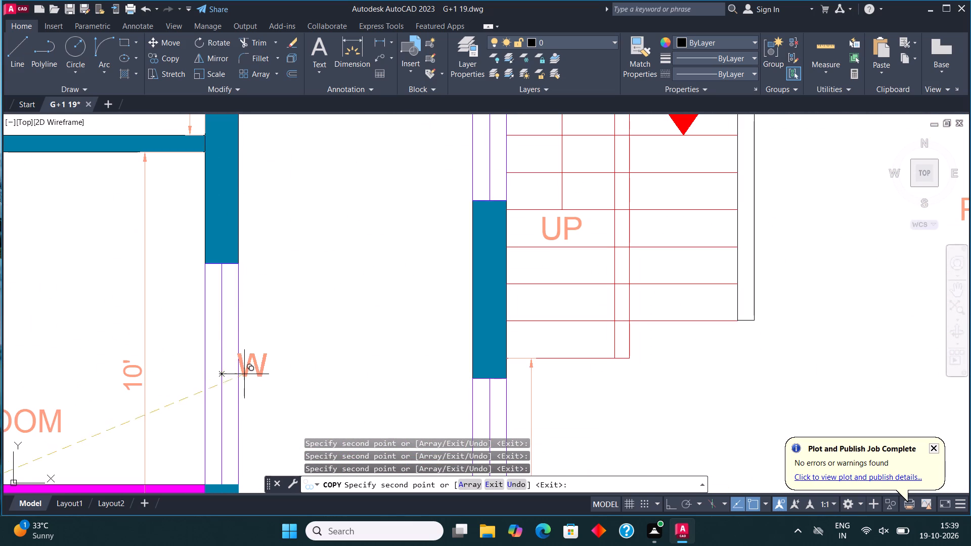
left_click(249, 380)
scroll(393, 228, "down", 4)
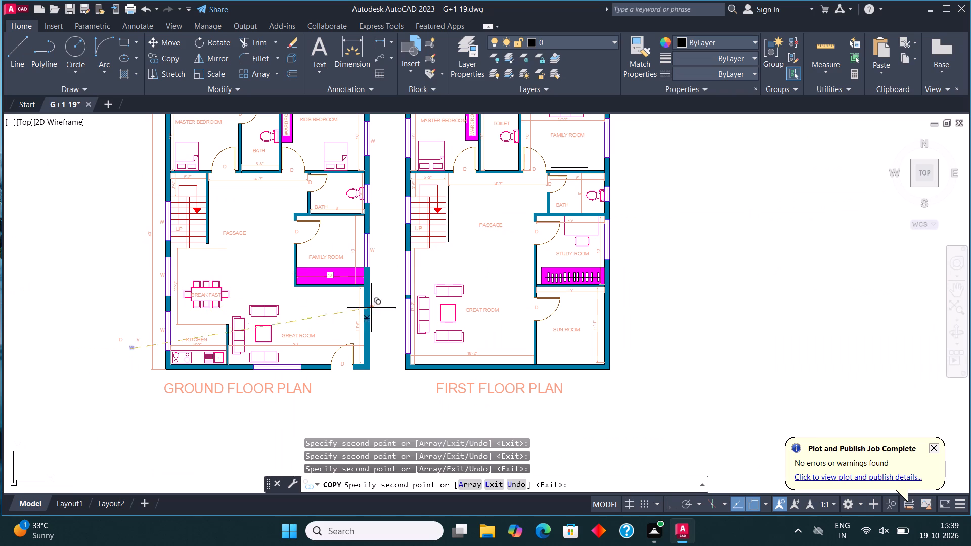
scroll(279, 374, "up", 5)
left_click(246, 369)
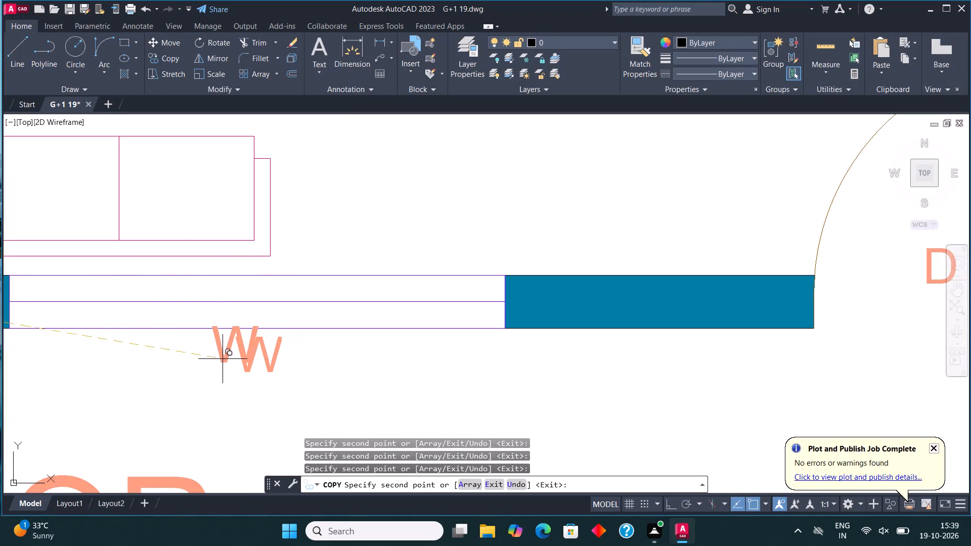
Place W copies outside the first floor's two great room side windows and the staircase window.
scroll(248, 304, "down", 5)
scroll(432, 252, "up", 1)
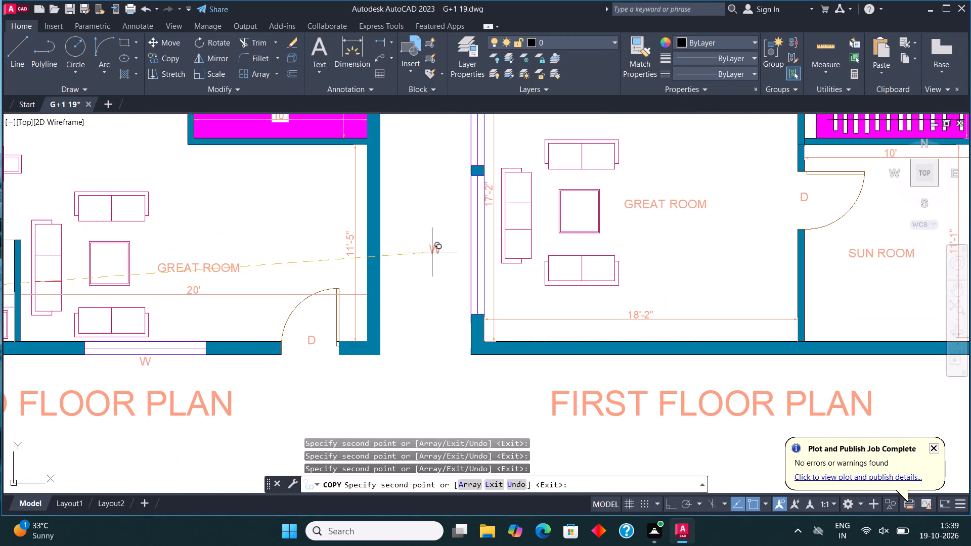
left_click(457, 250)
scroll(454, 379, "down", 2)
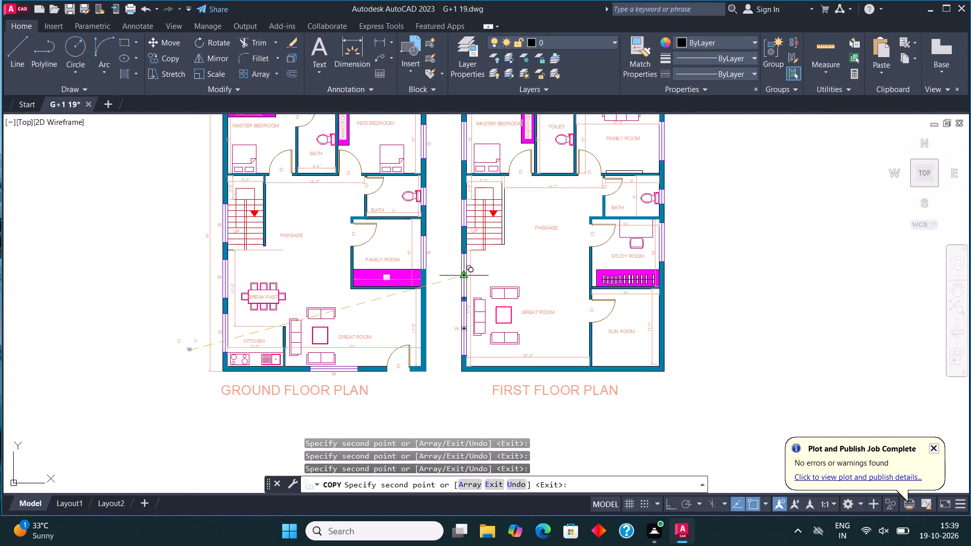
scroll(463, 276, "up", 4)
left_click(418, 269)
scroll(418, 398, "down", 3)
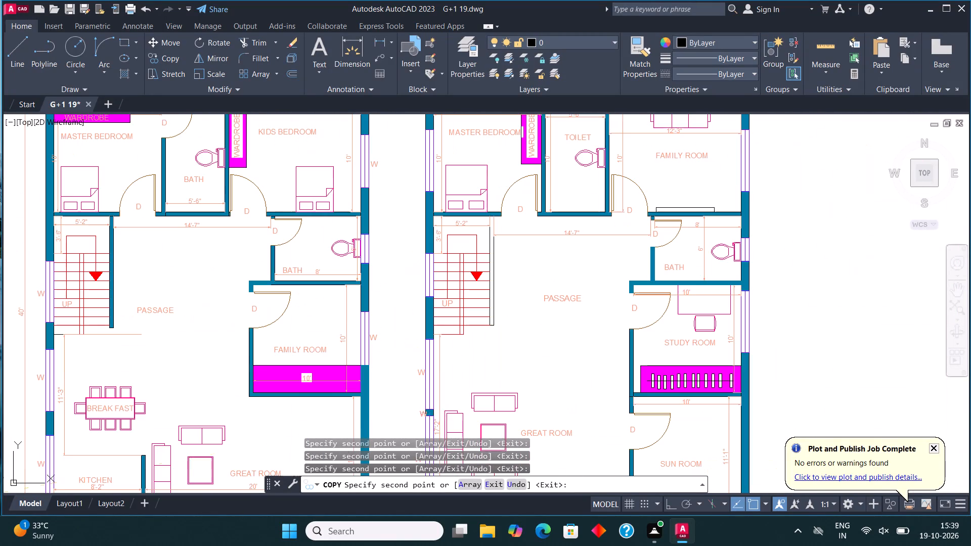
scroll(410, 274, "up", 5)
left_click(498, 304)
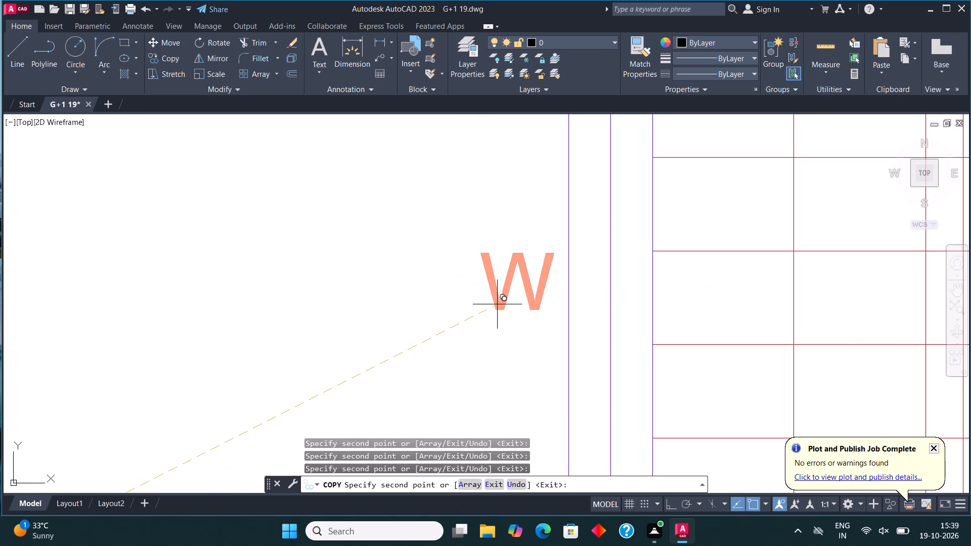
Place W copies outside the first floor master bedroom's side window and above its top-wall window.
scroll(435, 383, "down", 5)
scroll(457, 280, "up", 4)
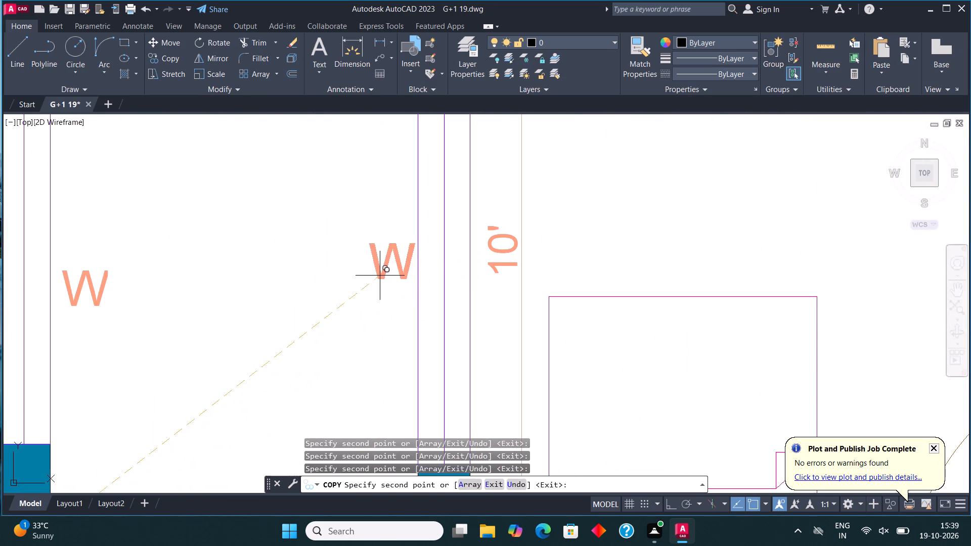
left_click(374, 270)
scroll(349, 360, "down", 4)
scroll(428, 281, "up", 4)
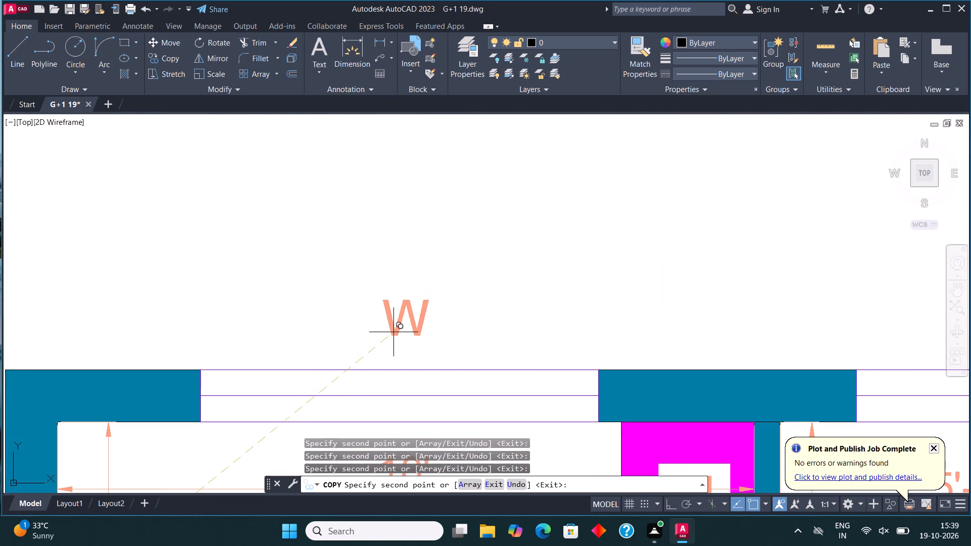
left_click(378, 360)
Place W copies outside the first floor's family room and study room side windows, finishing the window labels.
scroll(279, 333, "down", 4)
scroll(429, 285, "down", 2)
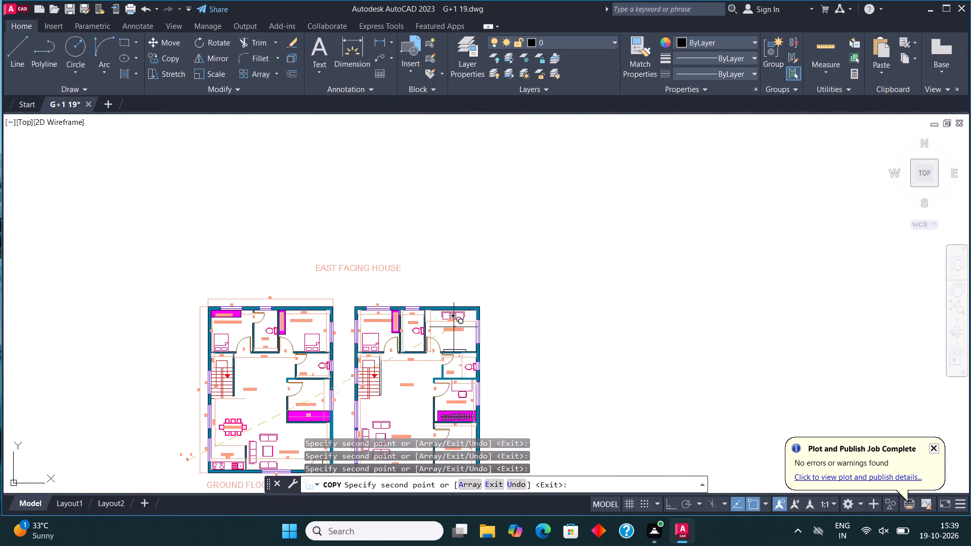
scroll(474, 347, "up", 4)
left_click(512, 261)
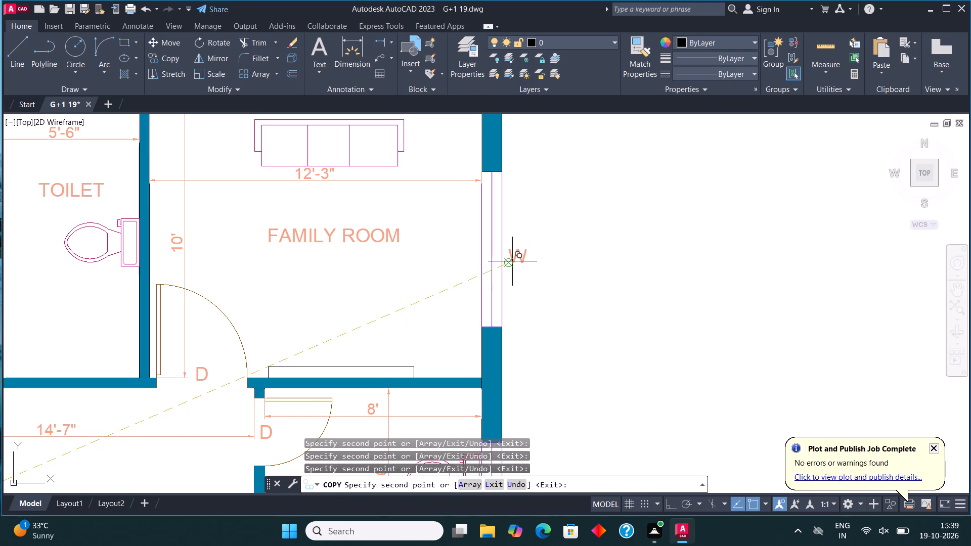
scroll(489, 219, "down", 3)
scroll(500, 320, "up", 3)
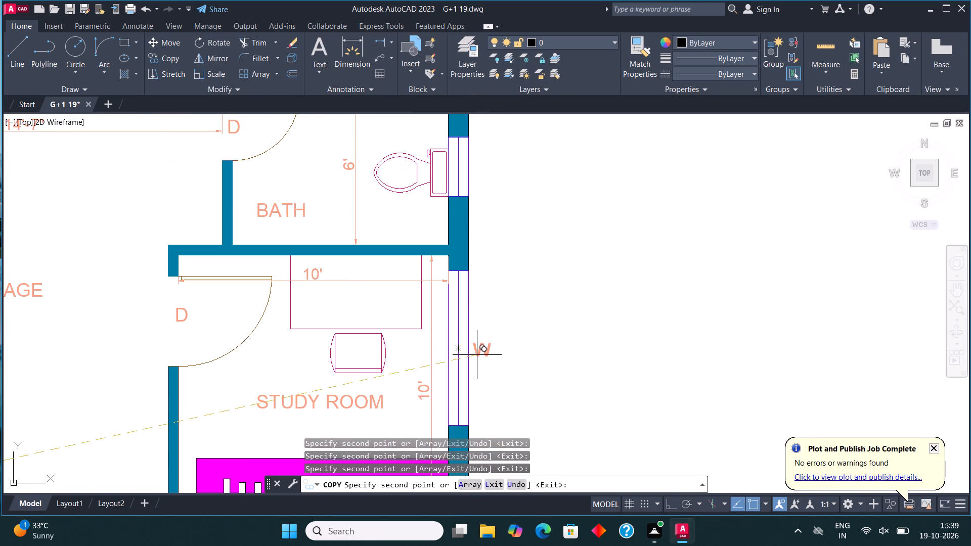
left_click(477, 355)
scroll(460, 254, "down", 4)
key("Escape")
scroll(184, 342, "up", 2)
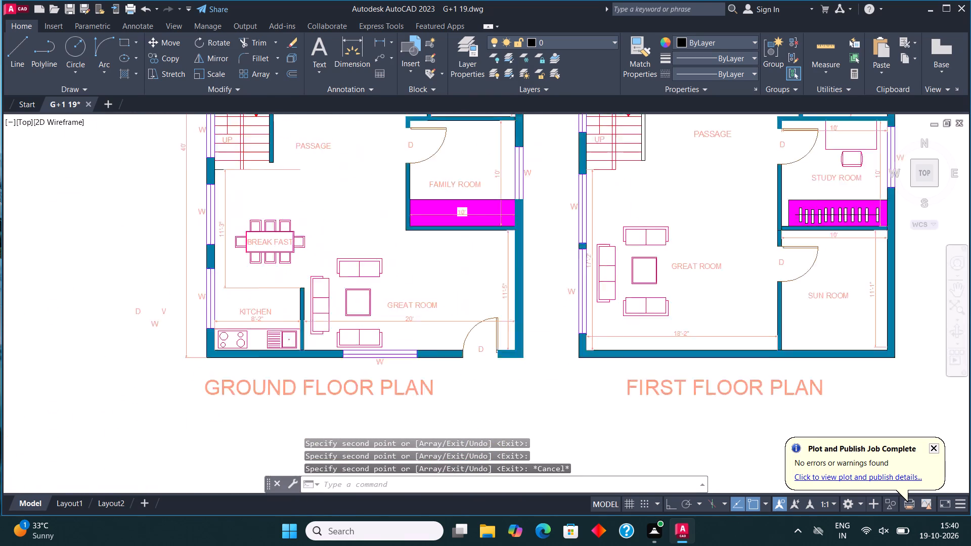
Copy the spare V label above the top-wall ventilators of the ground floor bath and the first floor toilet.
scroll(184, 342, "up", 2)
left_click(134, 255)
left_click(129, 270)
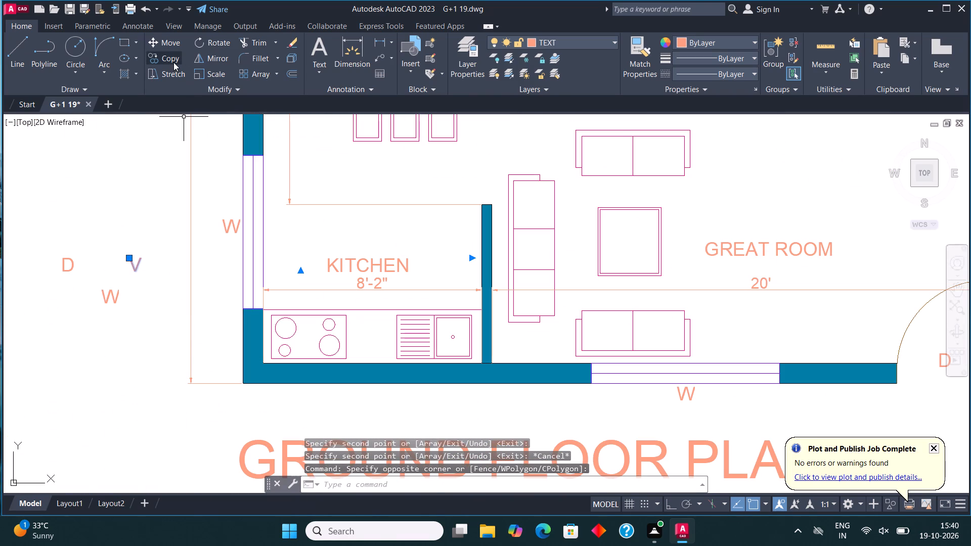
left_click(173, 62)
left_click(139, 265)
scroll(322, 402, "down", 1)
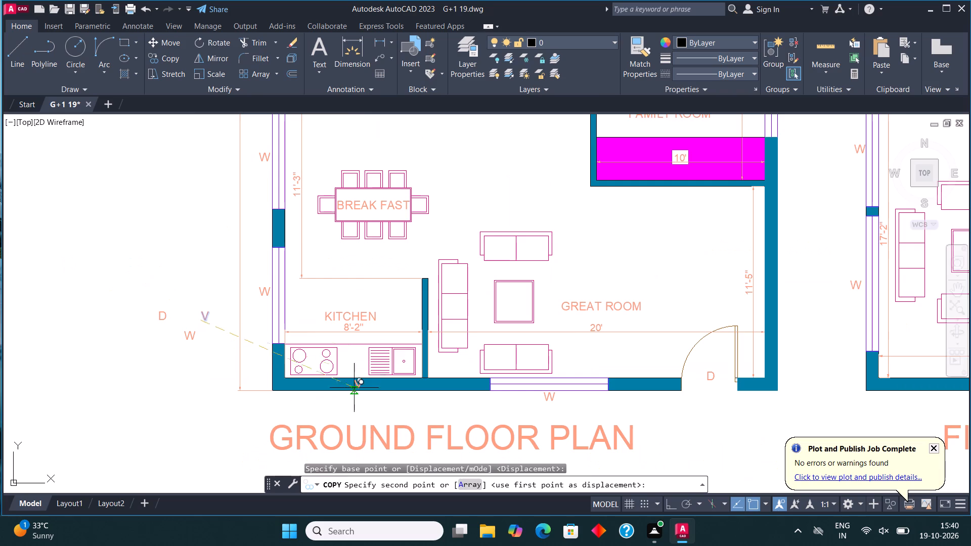
middle_click_drag(412, 280, 367, 376)
scroll(367, 376, "down", 2)
middle_click_drag(369, 280, 248, 476)
scroll(274, 336, "up", 4)
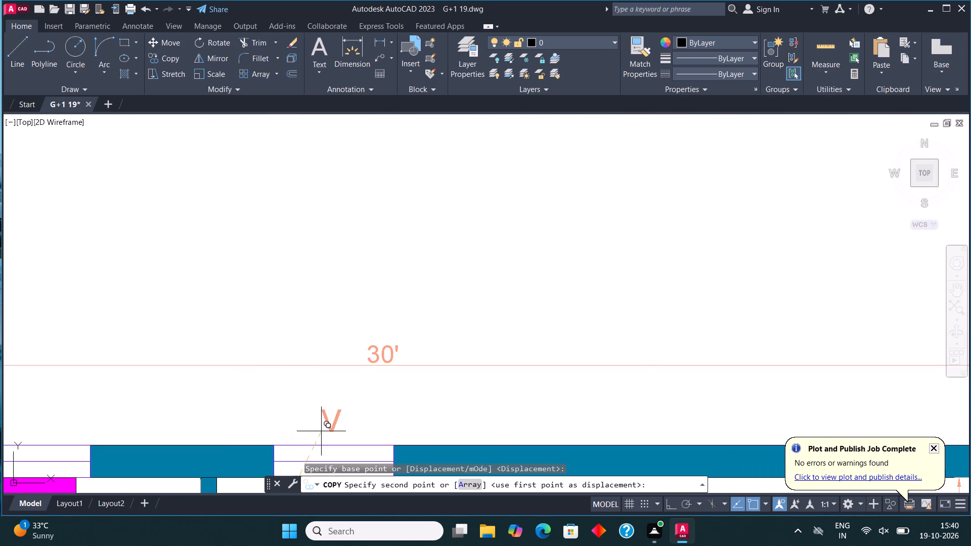
left_click(322, 432)
scroll(304, 356, "down", 6)
scroll(392, 368, "up", 6)
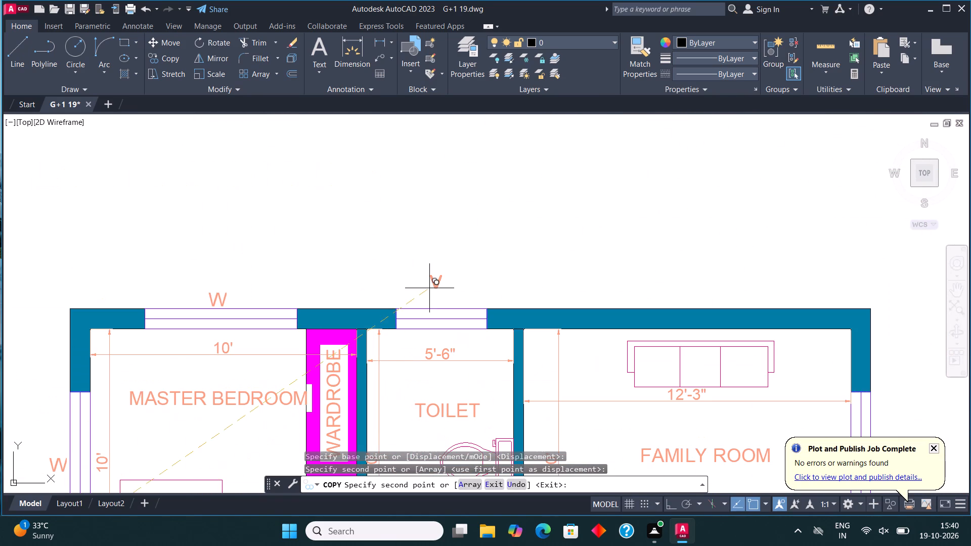
left_click(432, 301)
Place V copies outside the side-wall ventilators of the first floor bath and the ground floor bath.
scroll(422, 260, "down", 3)
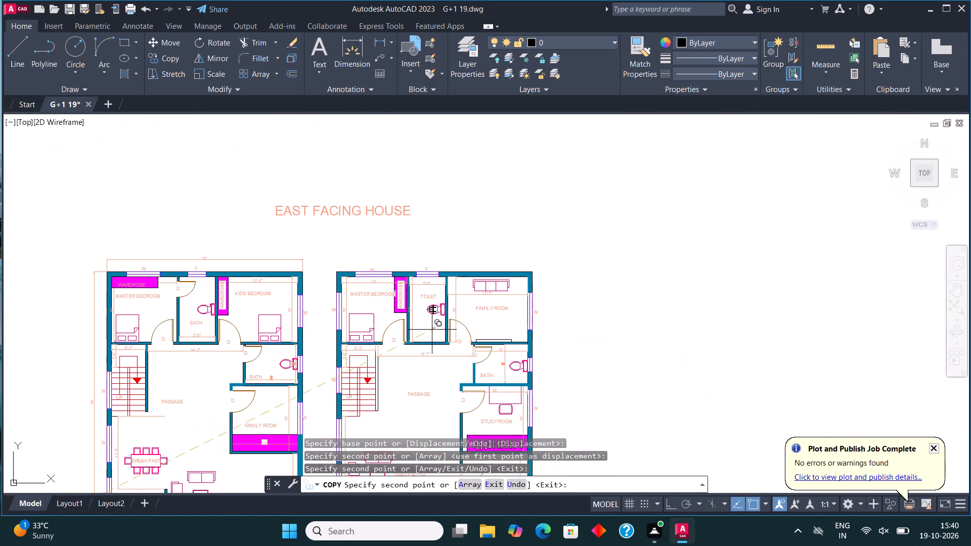
scroll(552, 370, "up", 3)
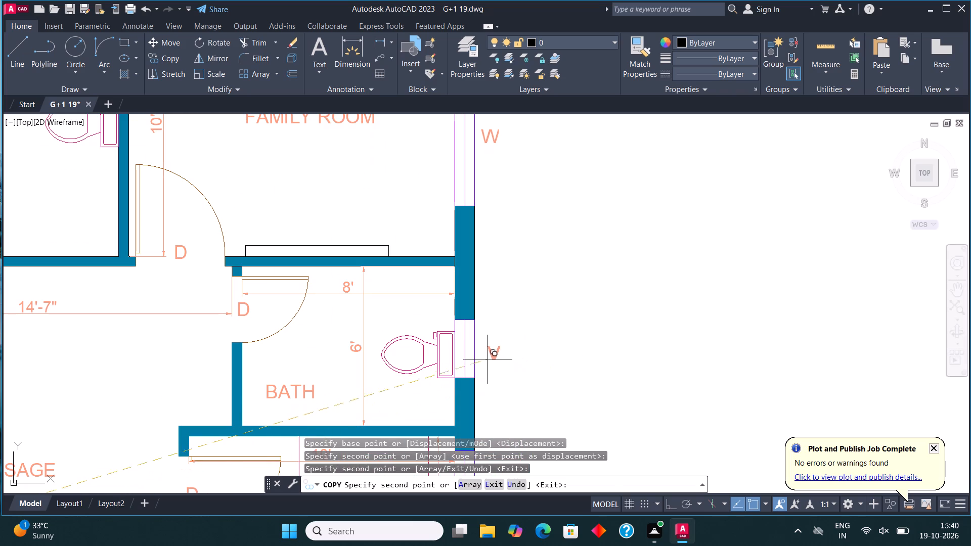
left_click(488, 362)
scroll(476, 274, "down", 4)
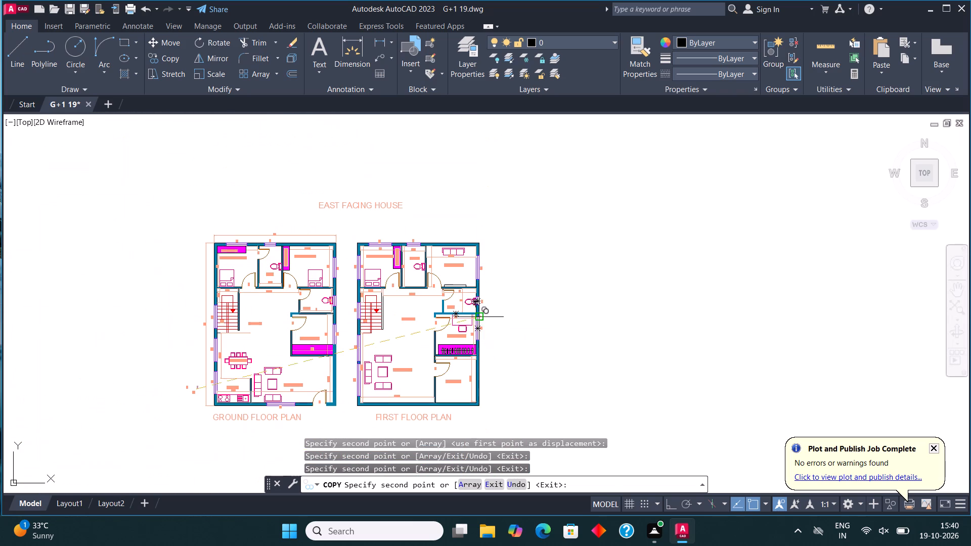
scroll(285, 287, "up", 2)
middle_click_drag(288, 287, 409, 317)
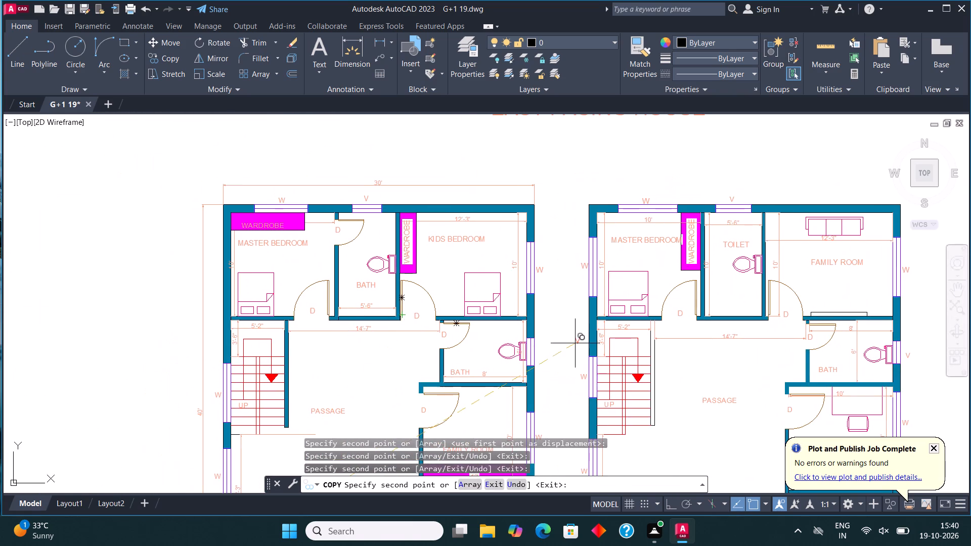
scroll(550, 361, "up", 5)
left_click(415, 294)
scroll(410, 302, "down", 5)
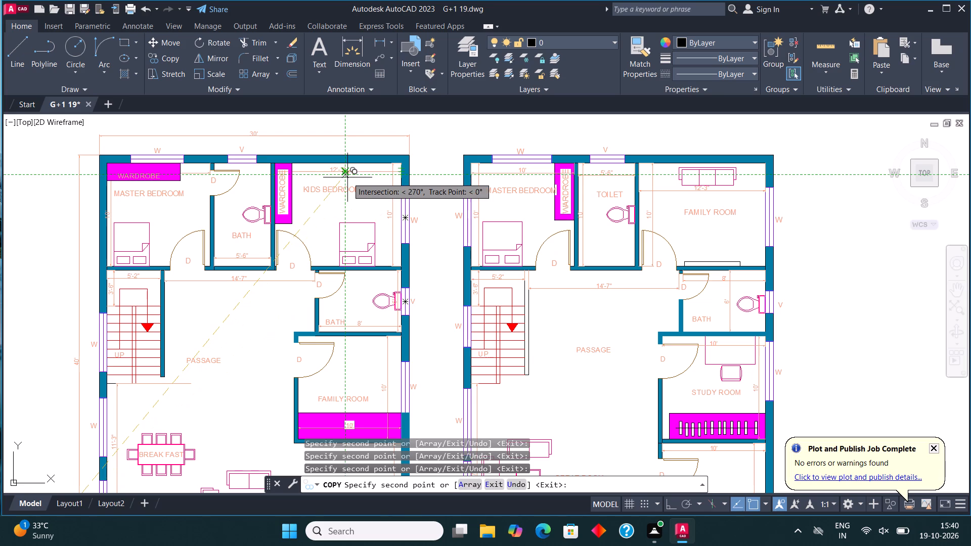
scroll(348, 174, "down", 2)
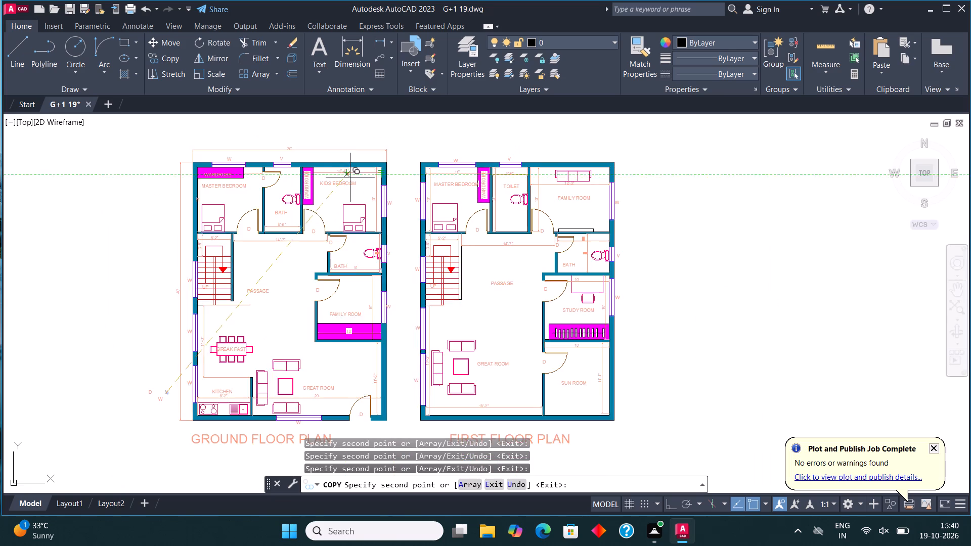
scroll(404, 318, "up", 2)
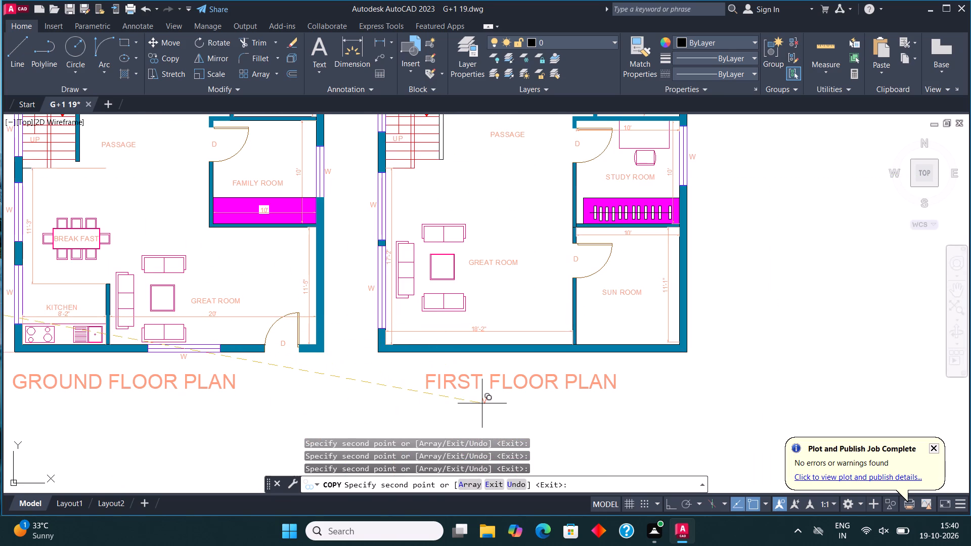
scroll(485, 411, "down", 3)
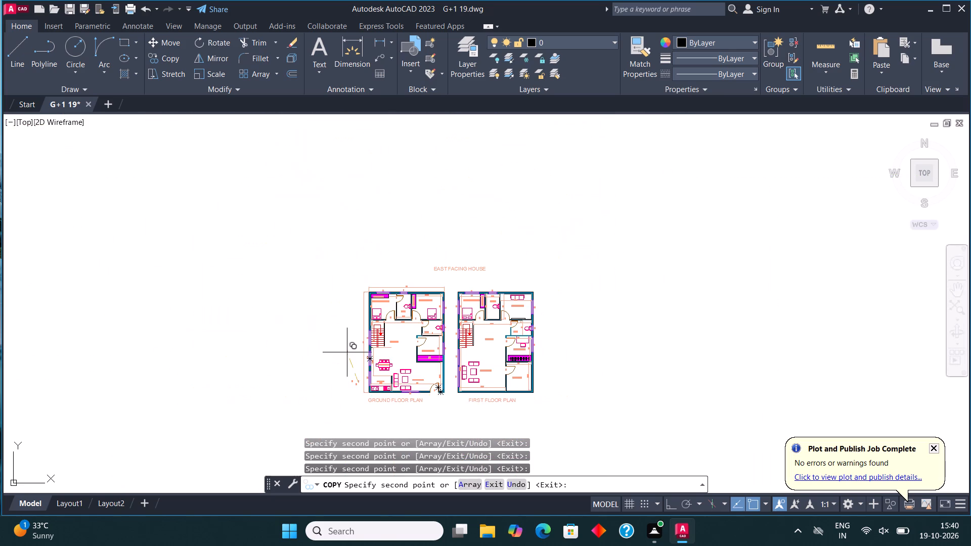
scroll(357, 397, "up", 4)
key("Escape")
Delete the spare D, V and W labels beside the ground floor plan.
left_click(382, 350)
left_click(273, 252)
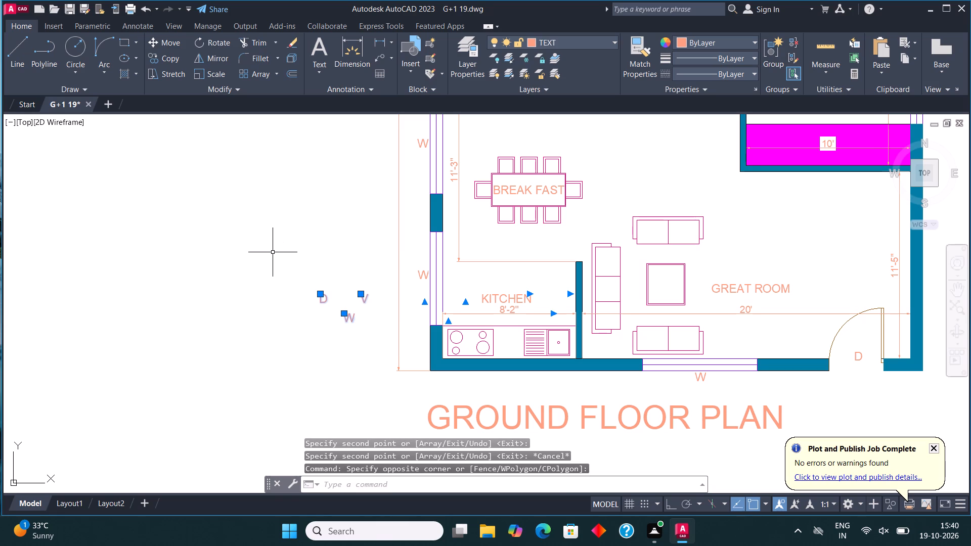
key("Delete")
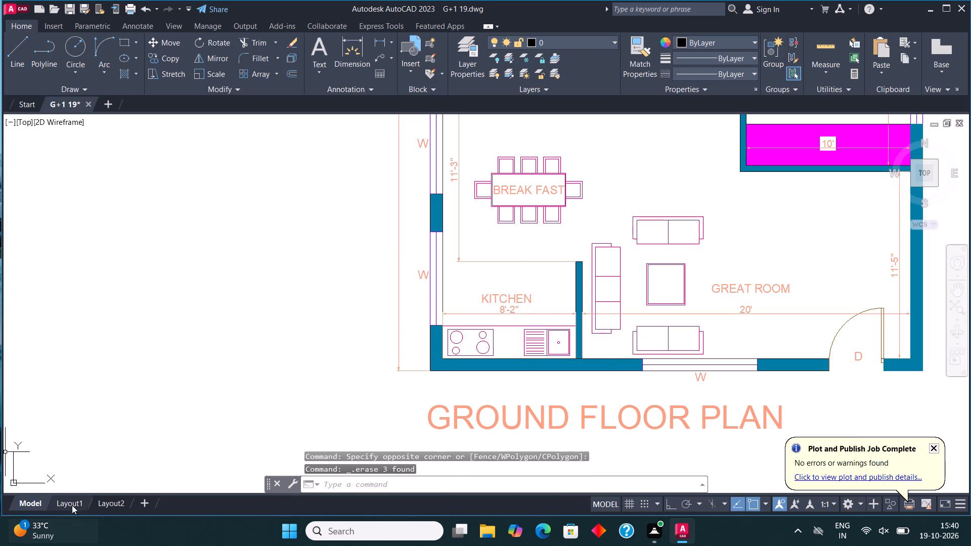
Switch to Layout1 and save the drawing.
left_click(72, 503)
scroll(243, 281, "down", 1)
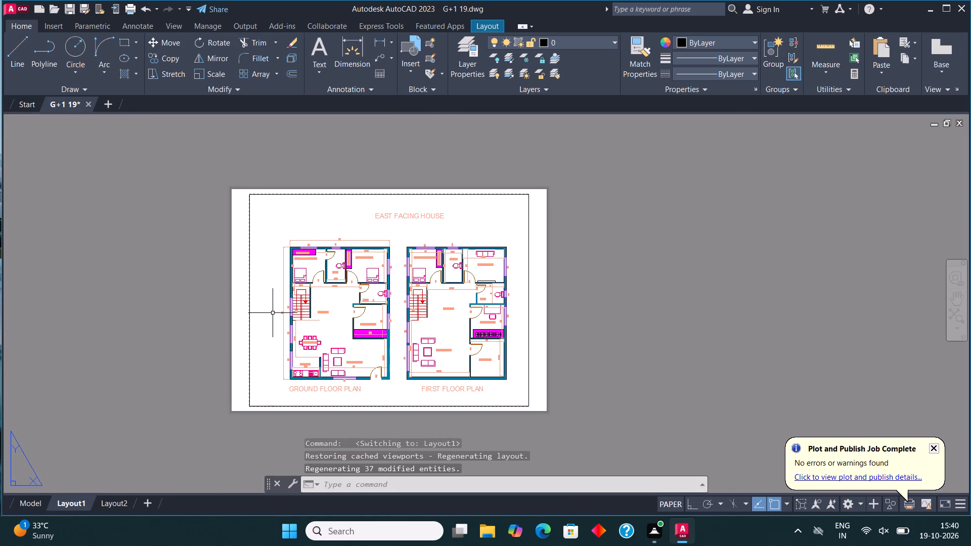
middle_click(270, 313)
key("ctrl+s")
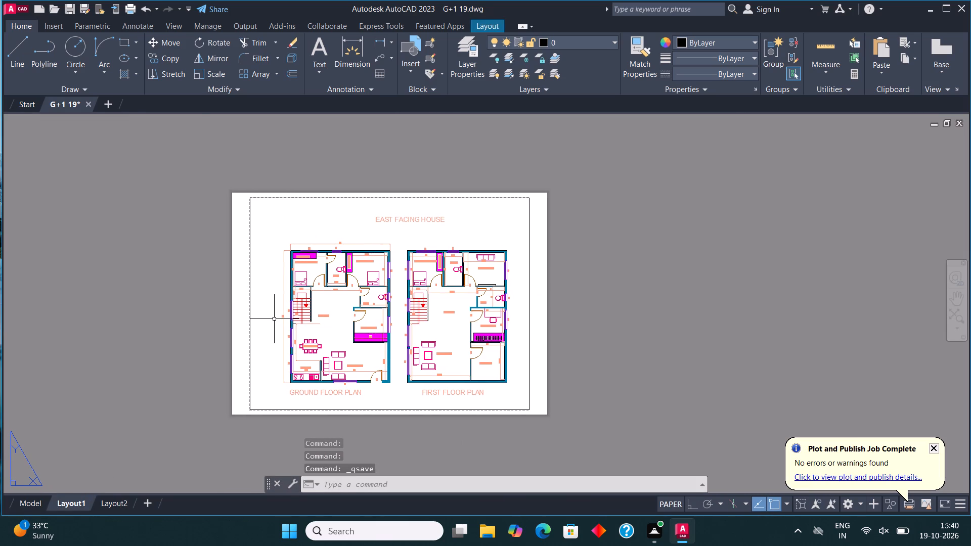
Plot Layout1 to PDF using a window around the sheet border, replacing G+1 19-Layout1 in Downloads, and put the opened PDF away.
left_click(14, 7)
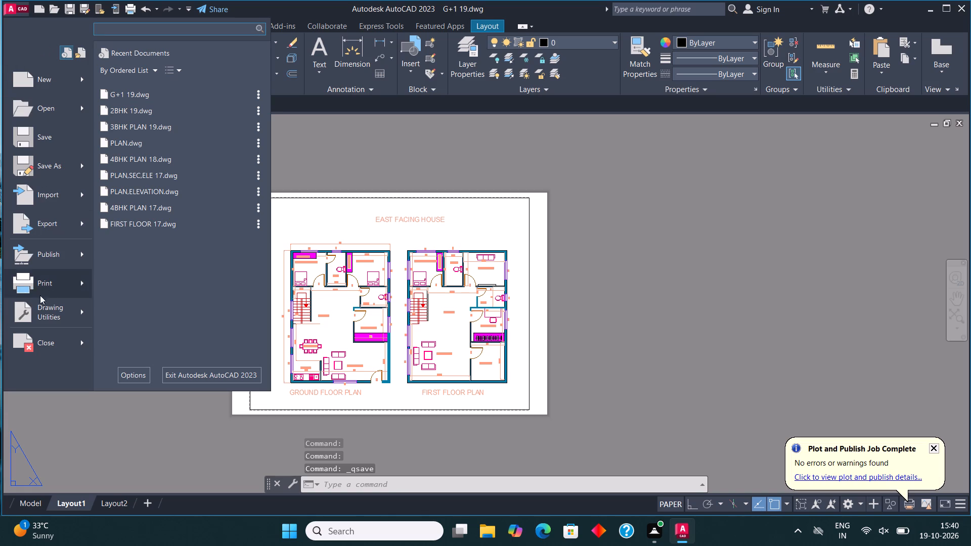
left_click(47, 285)
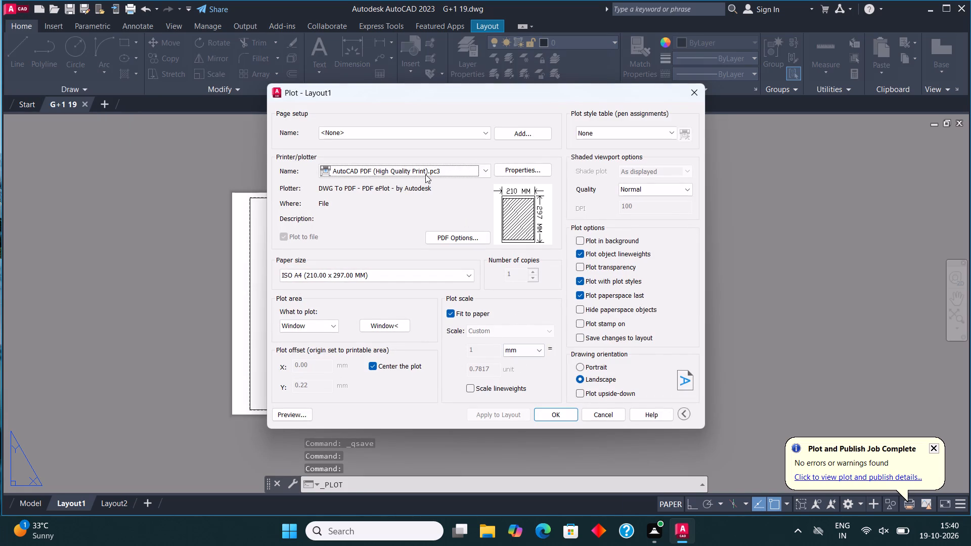
left_click(376, 321)
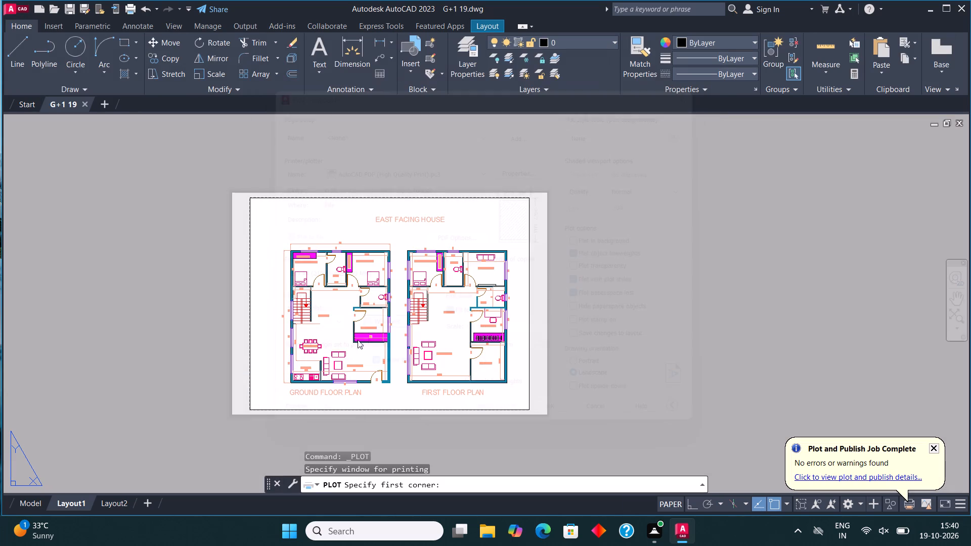
left_click(246, 409)
left_click(527, 199)
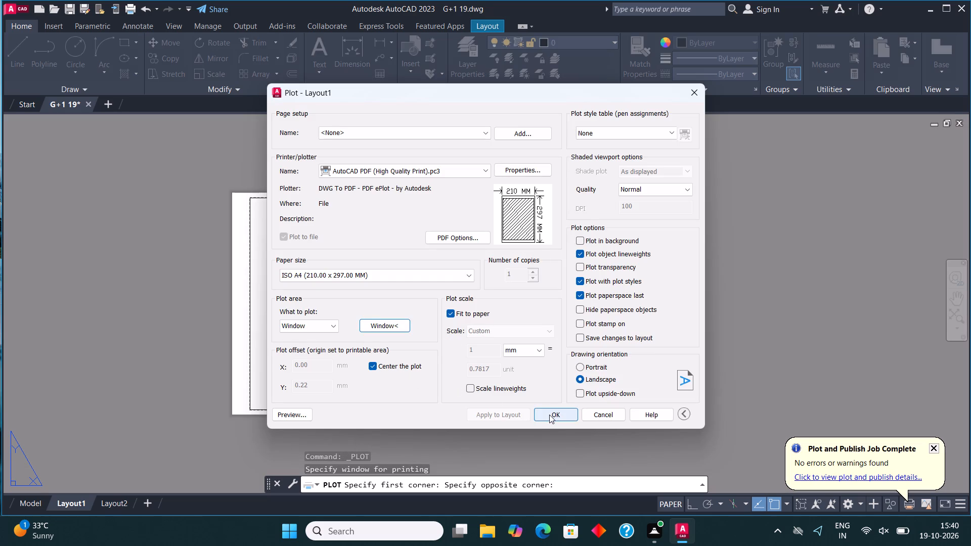
left_click(549, 415)
left_click(654, 381)
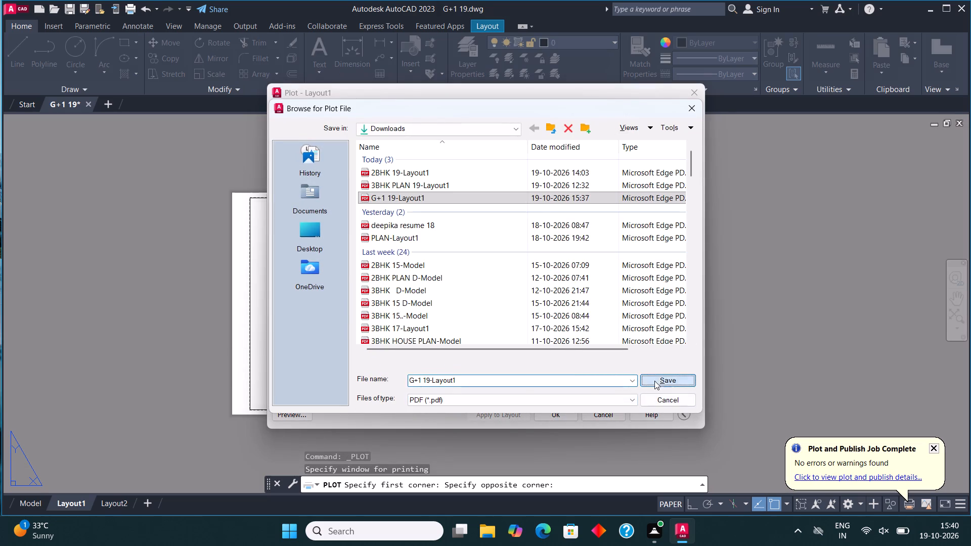
left_click(523, 267)
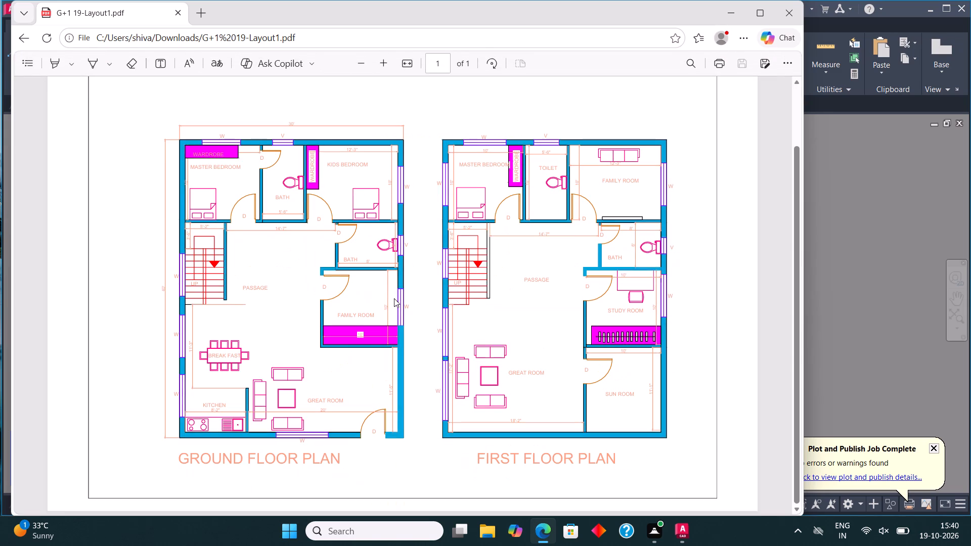
left_click(726, 14)
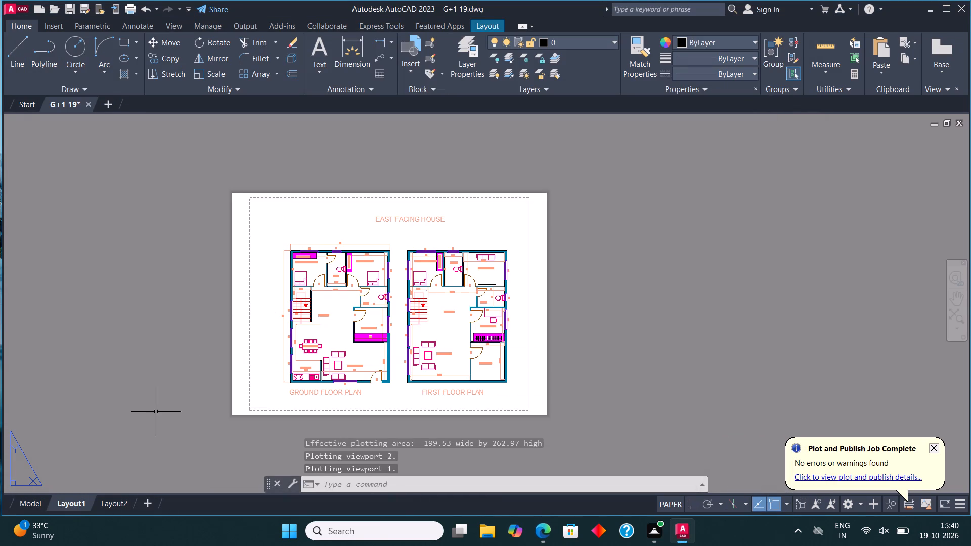
Export the current layout to Downloads as the DWF file G+1 19.dwf.
left_click(9, 2)
left_click(40, 227)
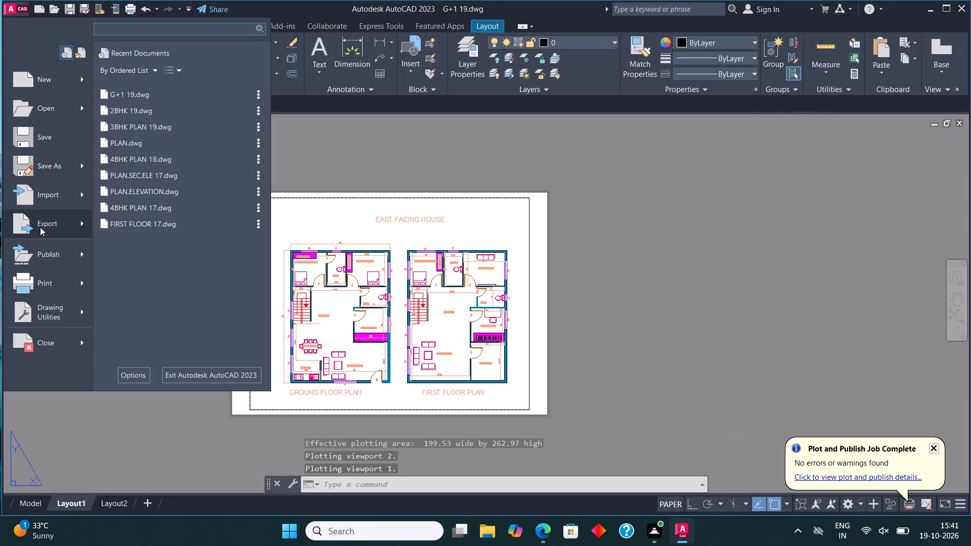
left_click(170, 88)
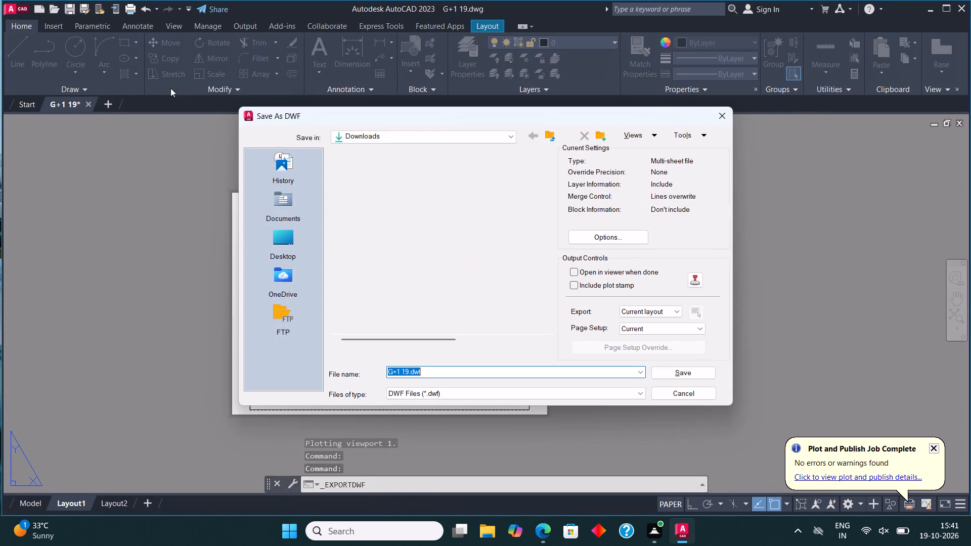
left_click(679, 371)
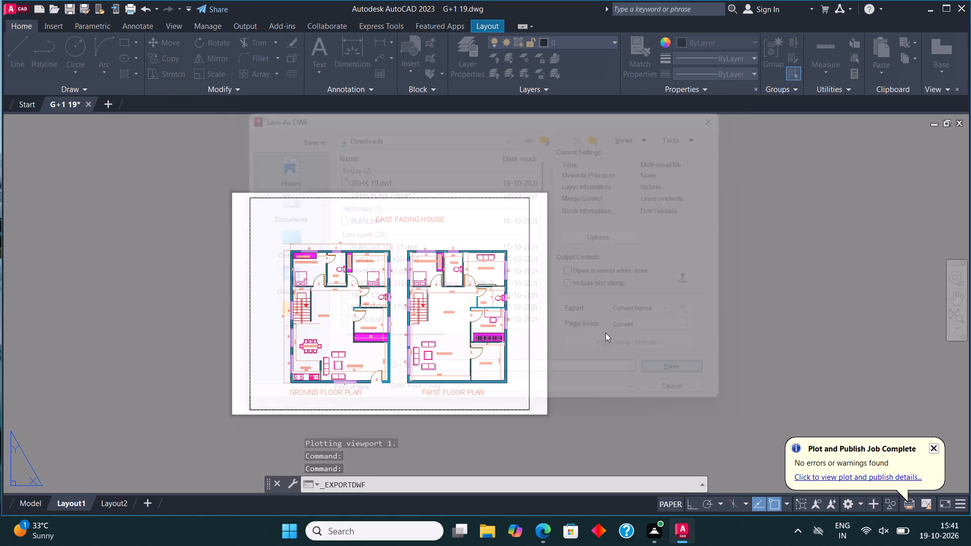